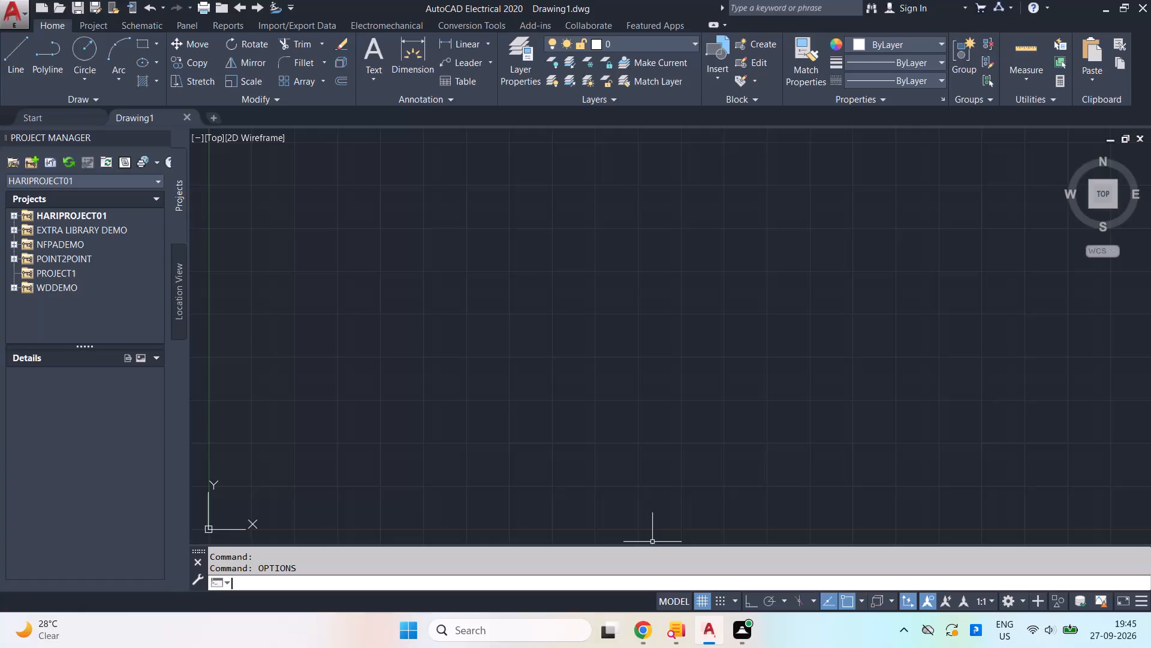
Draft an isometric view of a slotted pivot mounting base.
Turn on command log file recording with LOGFILEON.
type("log")
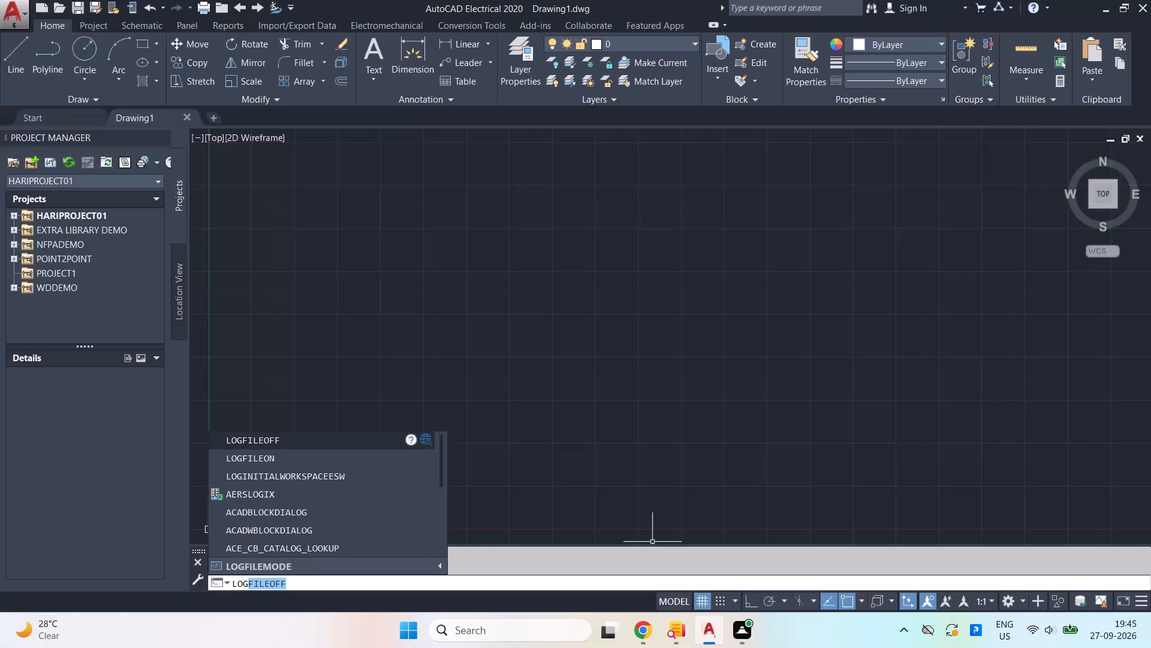
left_click(267, 451)
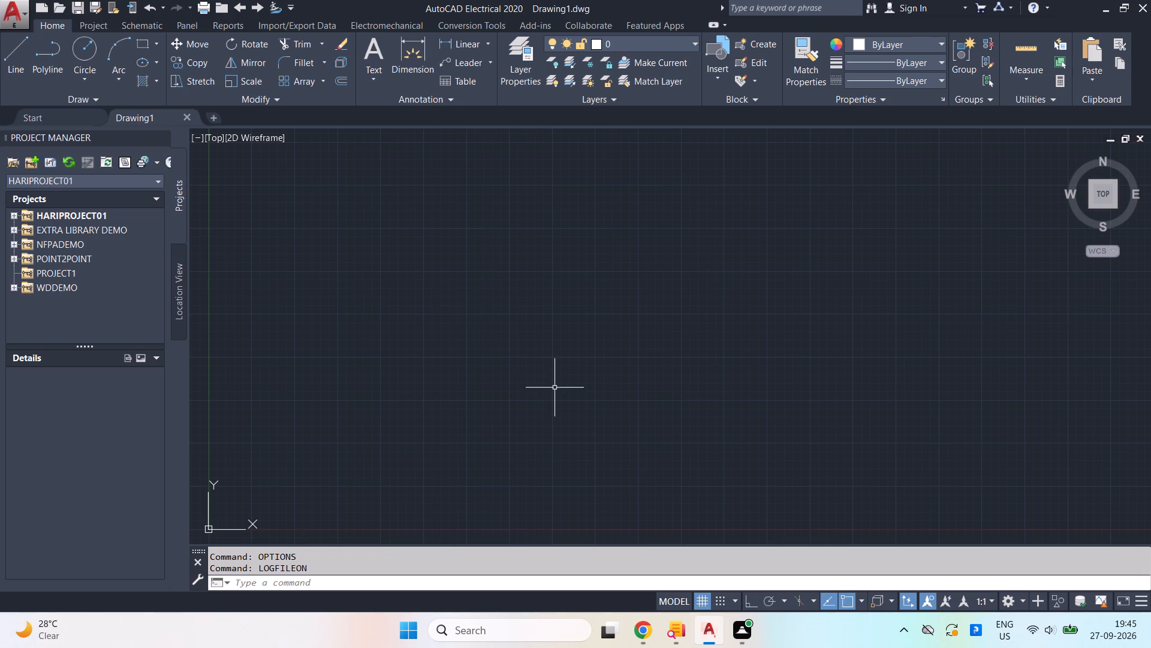
Start a line in the empty drawing area and turn on polar tracking with a 30° angle increment.
key("l")
key("Return")
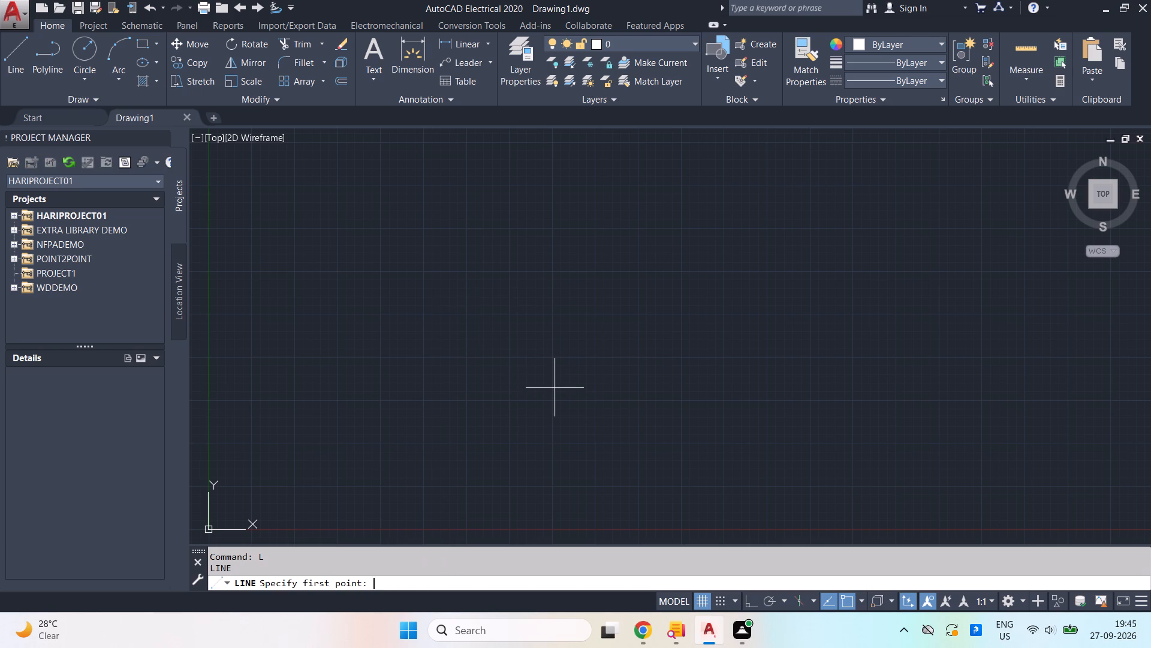
left_click(480, 340)
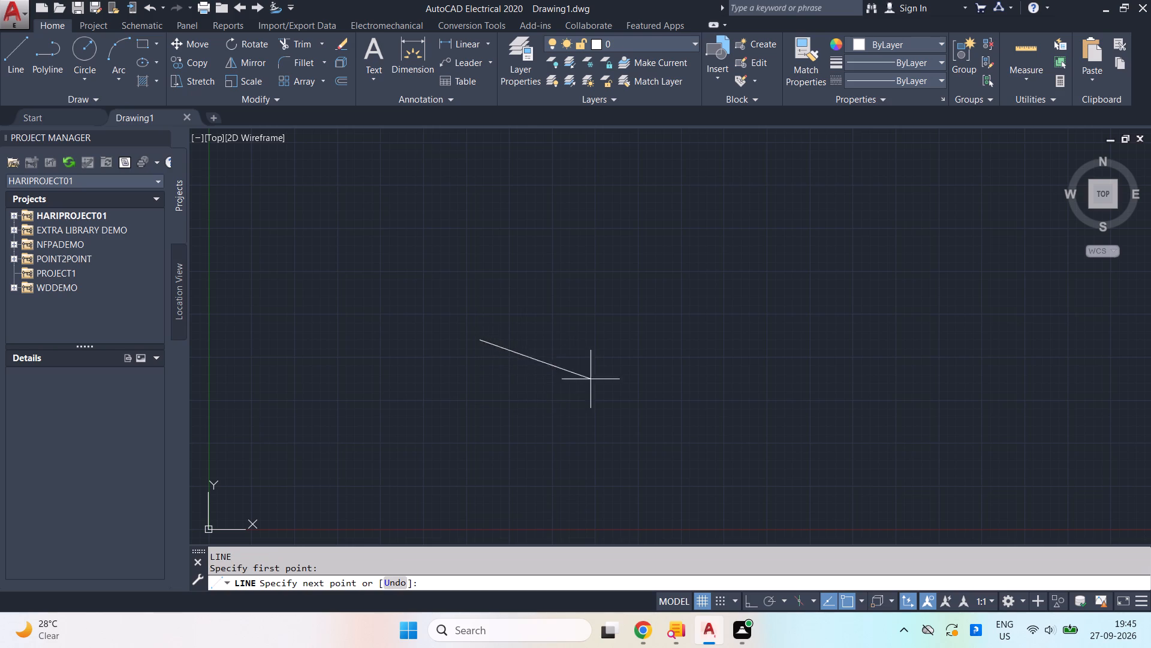
left_click(769, 601)
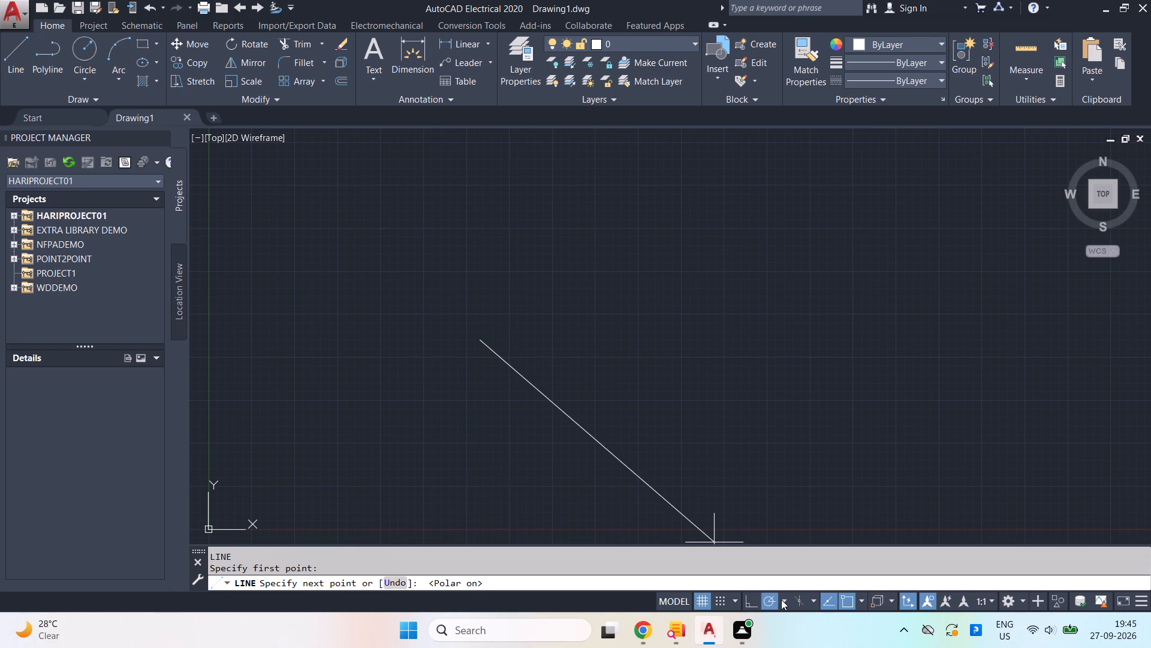
left_click(781, 599)
left_click(806, 469)
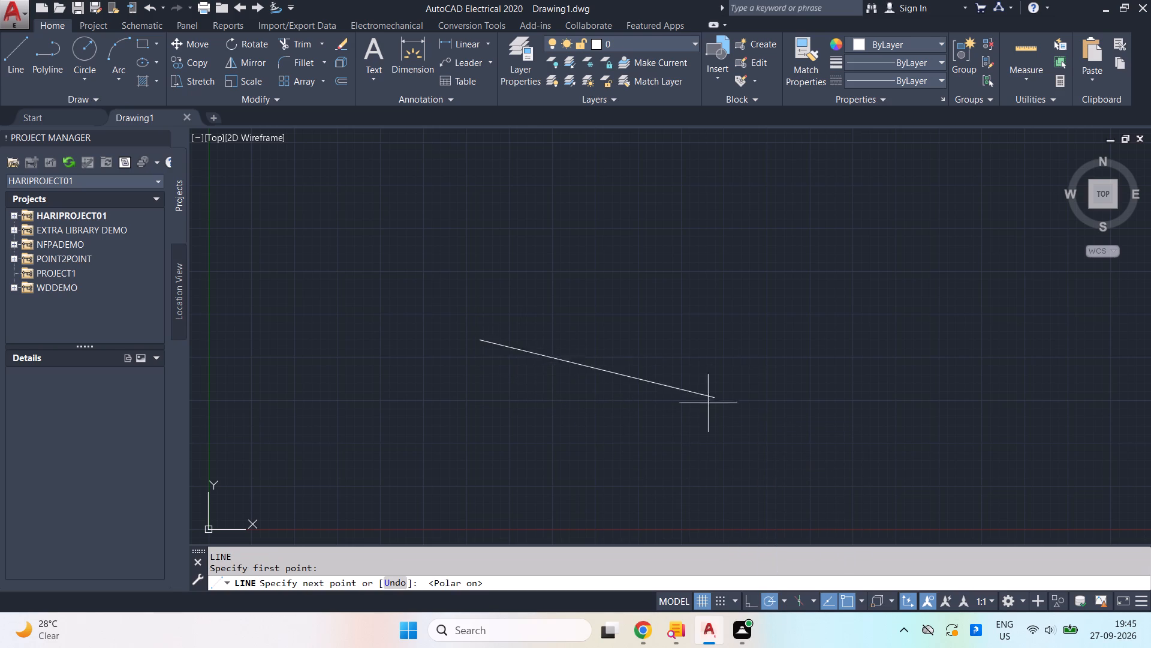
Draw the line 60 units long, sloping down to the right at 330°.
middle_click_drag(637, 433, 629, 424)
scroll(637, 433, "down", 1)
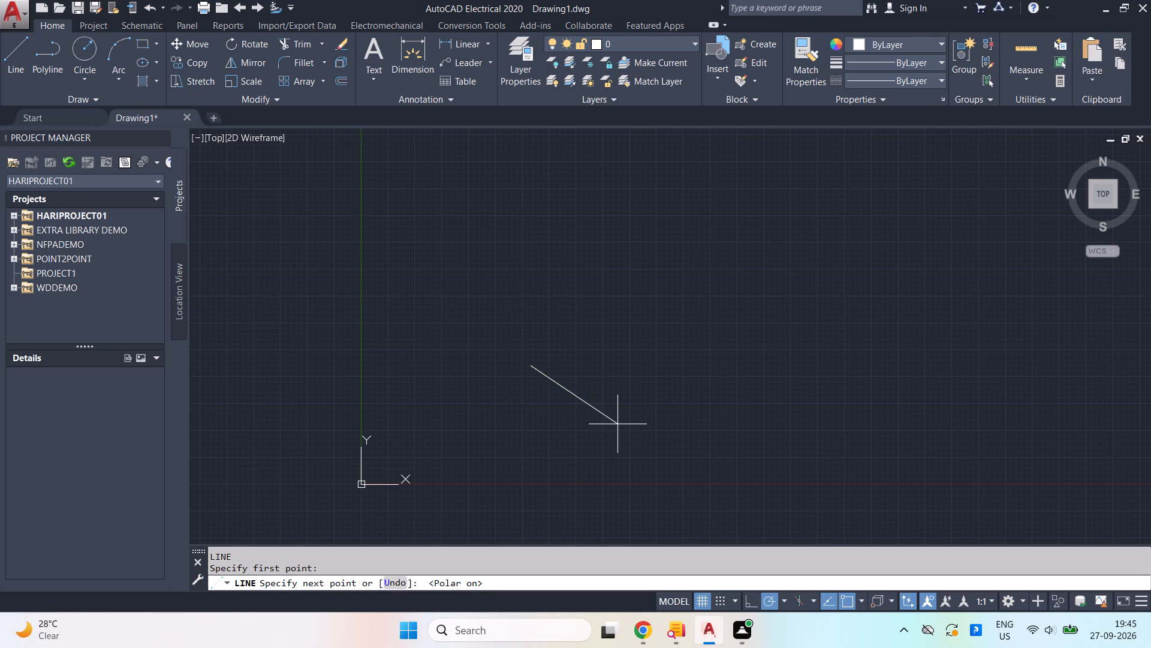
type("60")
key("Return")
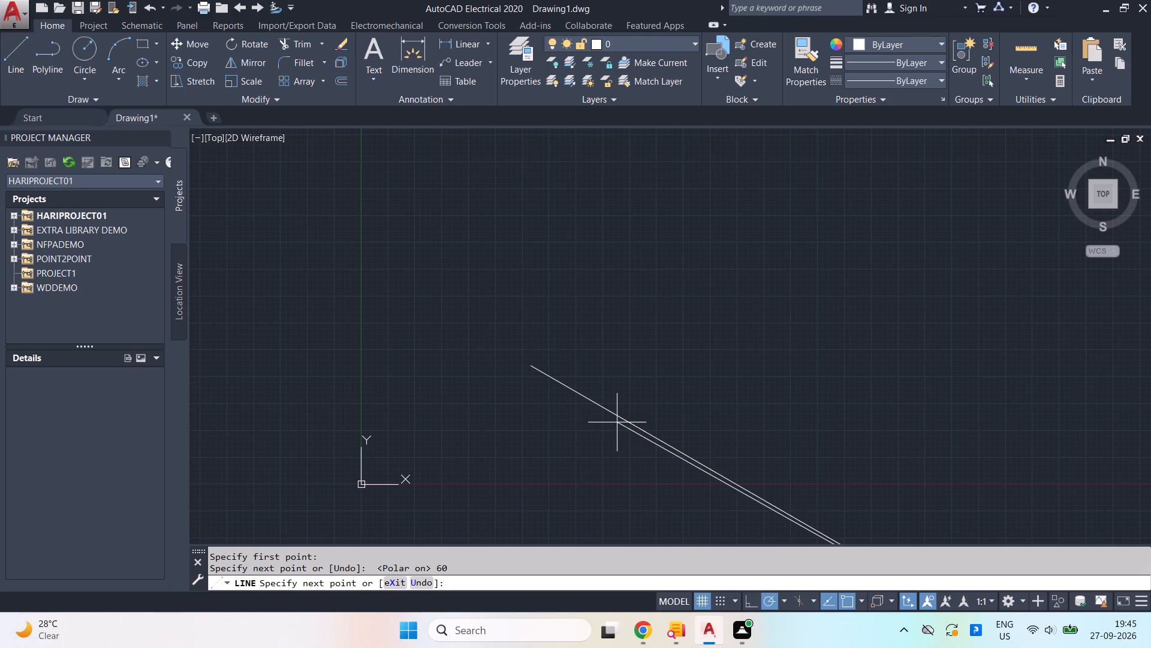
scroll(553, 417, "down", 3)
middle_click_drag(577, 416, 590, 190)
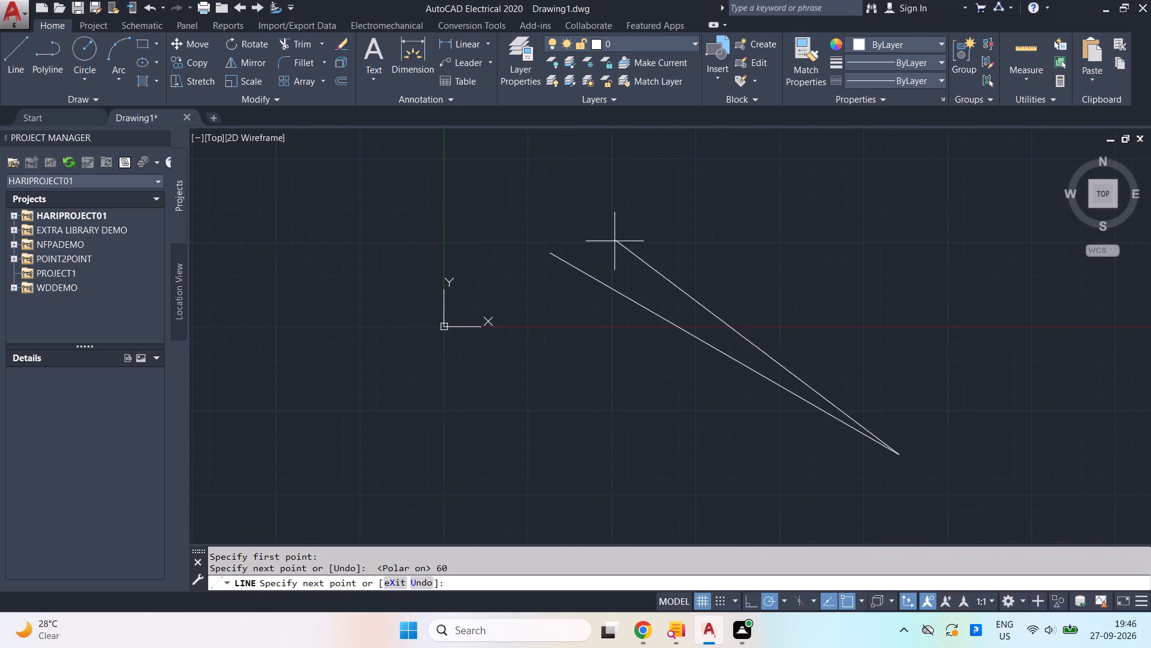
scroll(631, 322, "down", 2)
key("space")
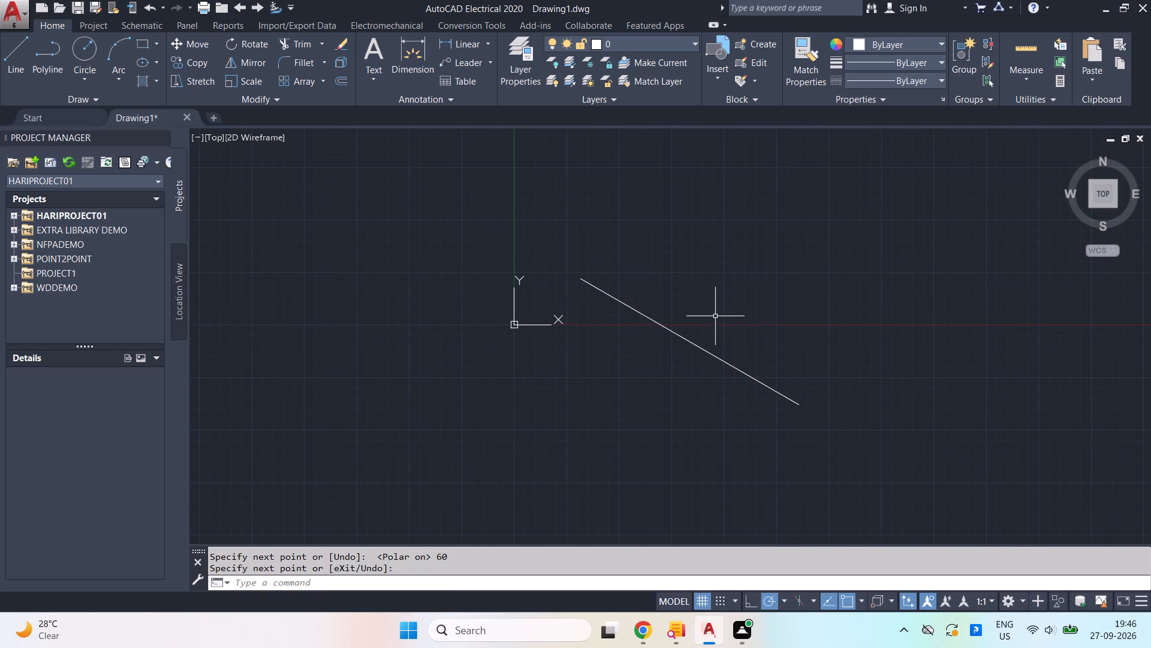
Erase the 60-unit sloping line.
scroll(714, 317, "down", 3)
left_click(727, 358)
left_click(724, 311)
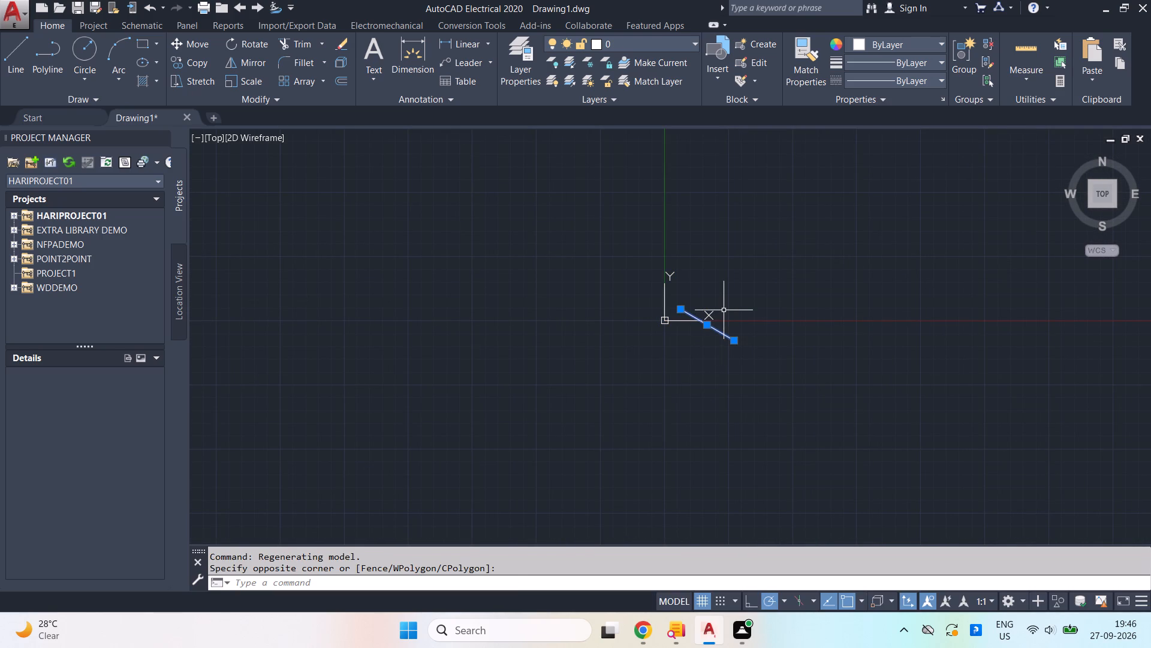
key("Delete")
Draw a single 60-unit line at 330° in an empty area away from the origin.
middle_click_drag(784, 223, 0, 580)
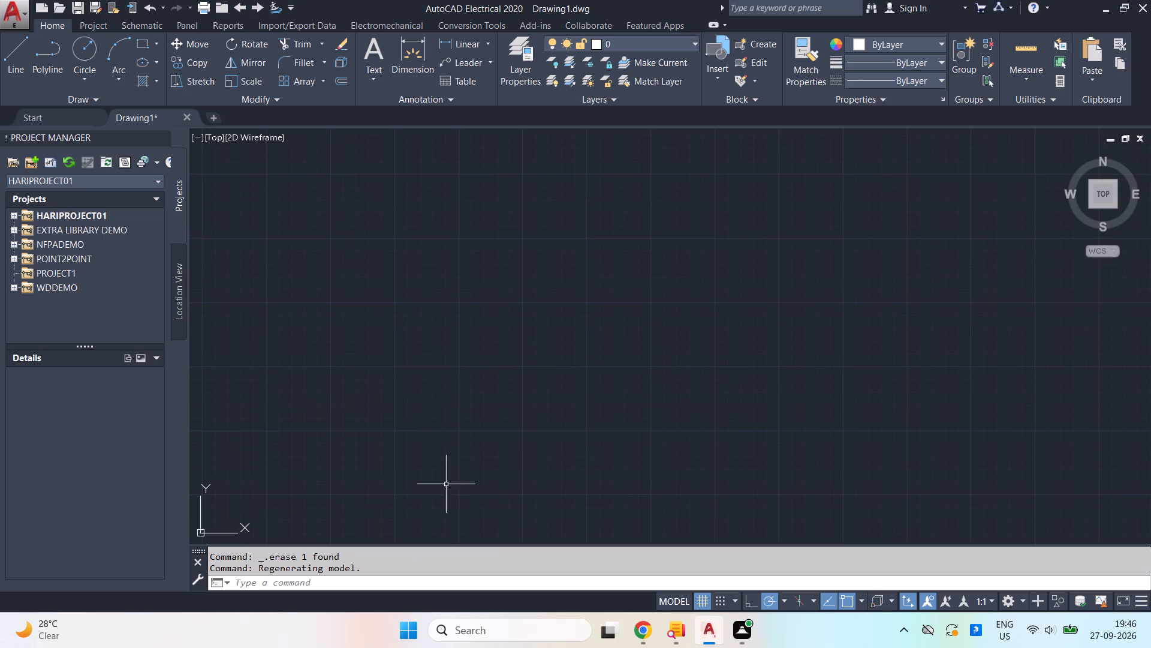
middle_click_drag(502, 380, 415, 580)
scroll(415, 577, "down", 1)
key("l")
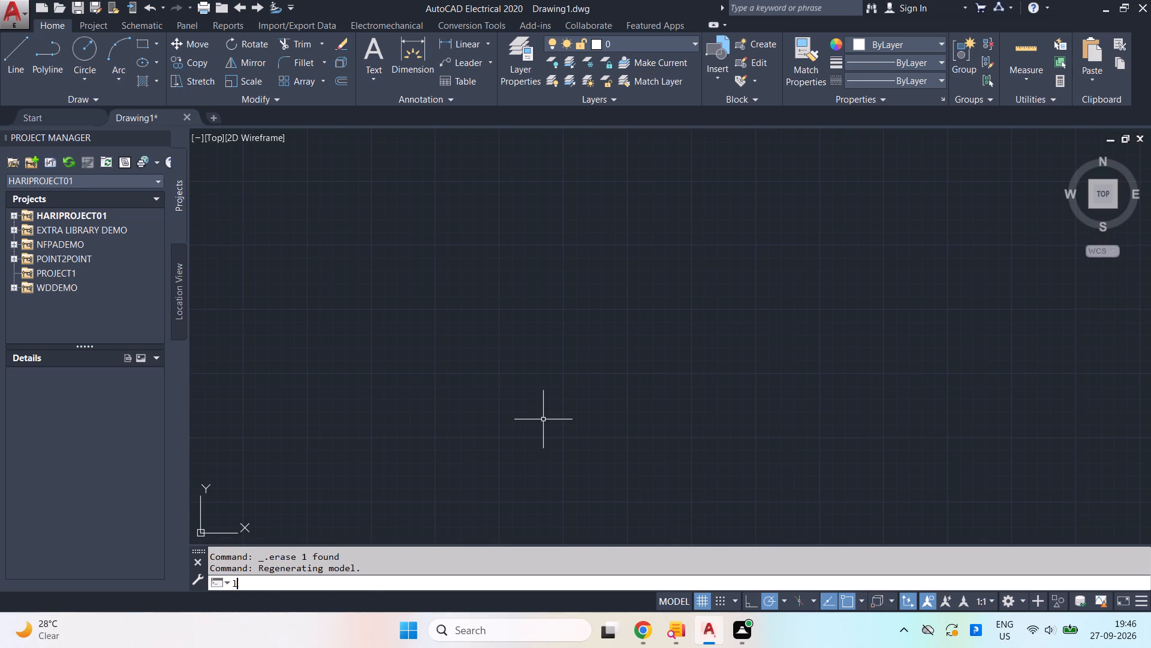
key("Return")
left_click(499, 203)
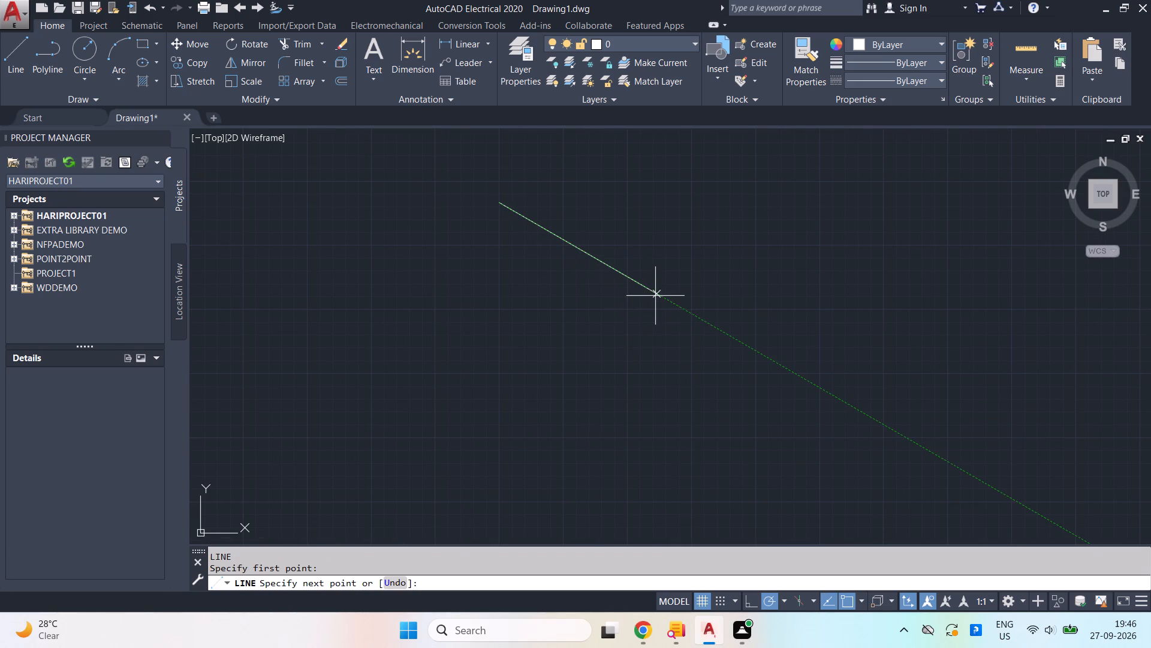
type("60")
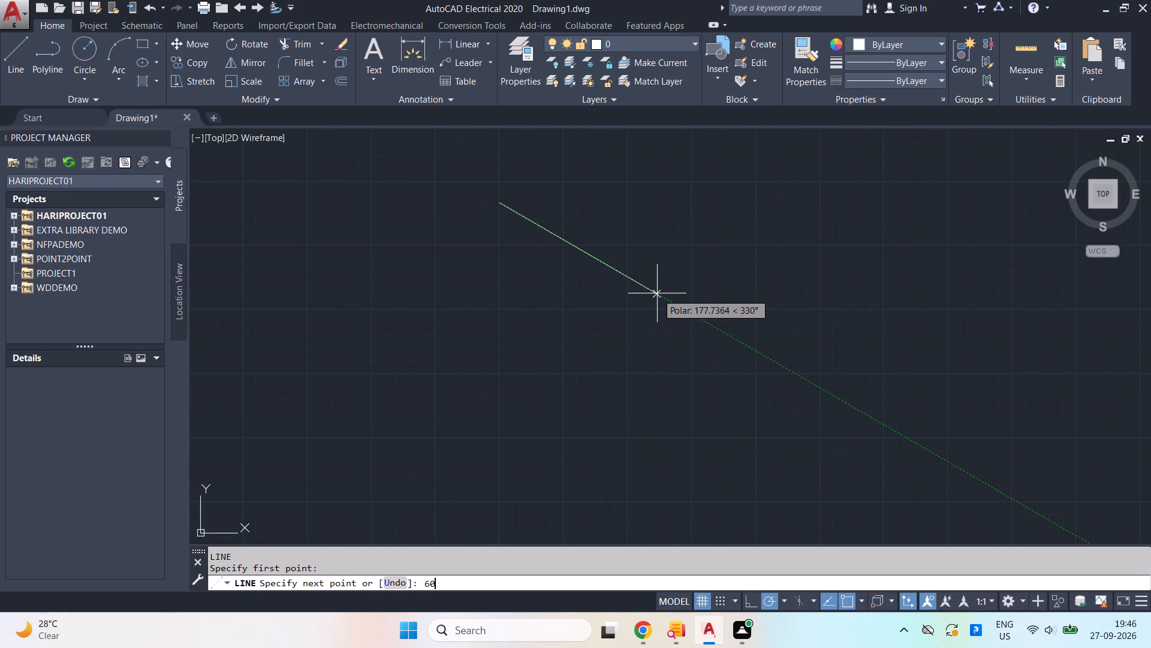
key("Return")
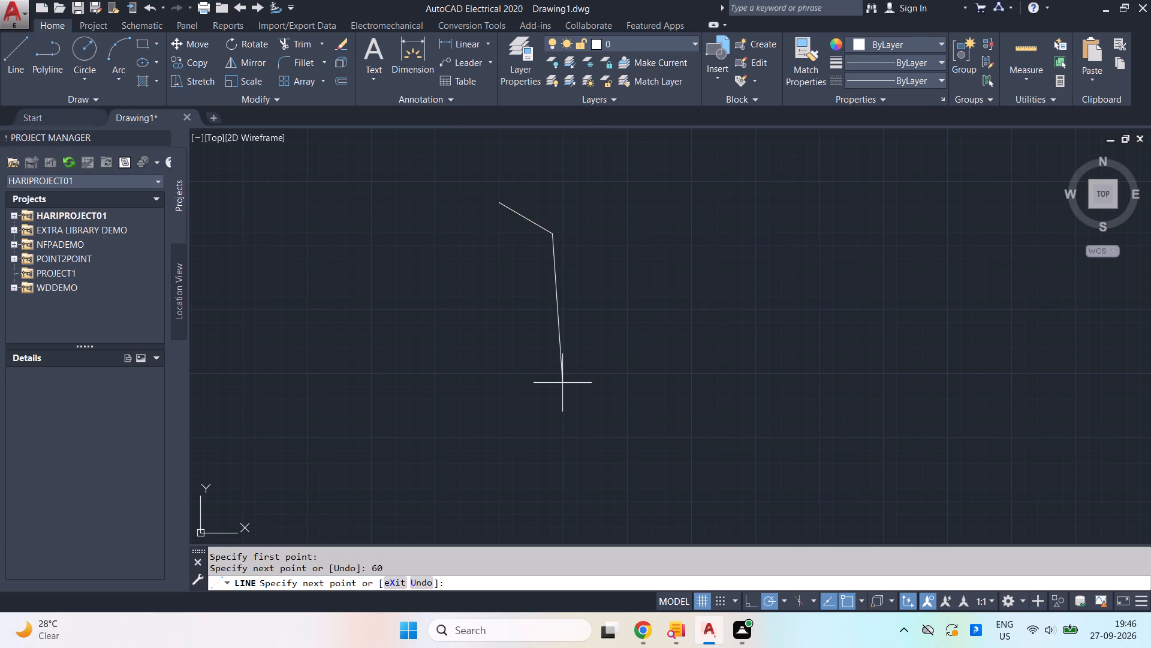
key("space")
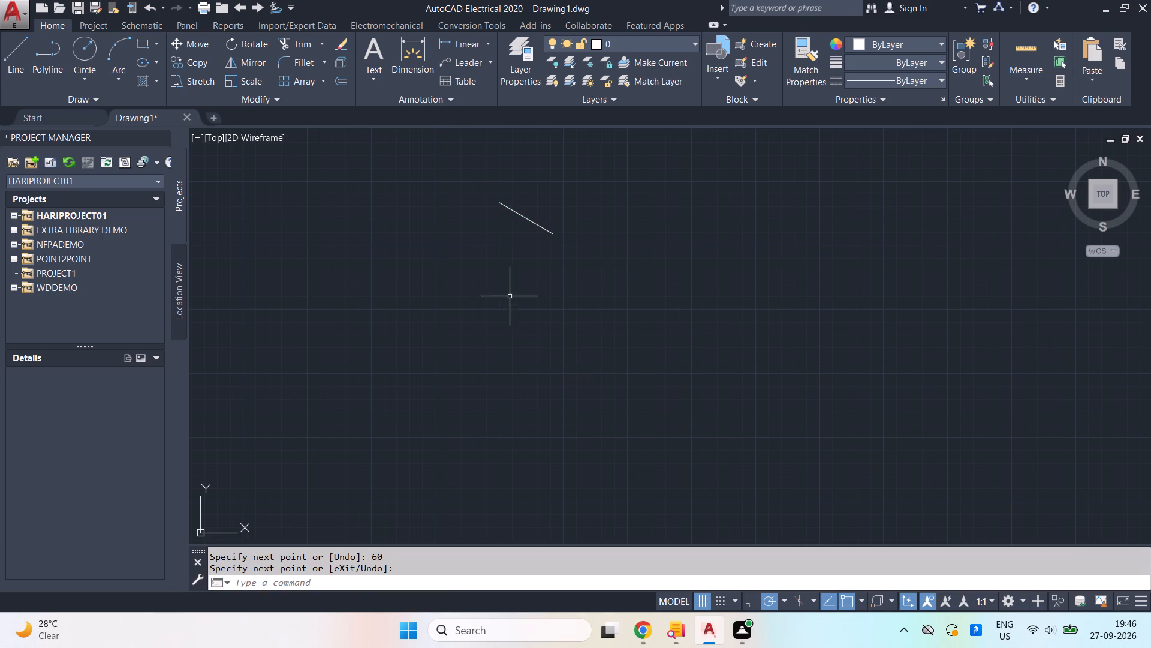
Copy the 60-unit line 12 units straight down to make a parallel edge.
left_click(549, 286)
left_click(447, 202)
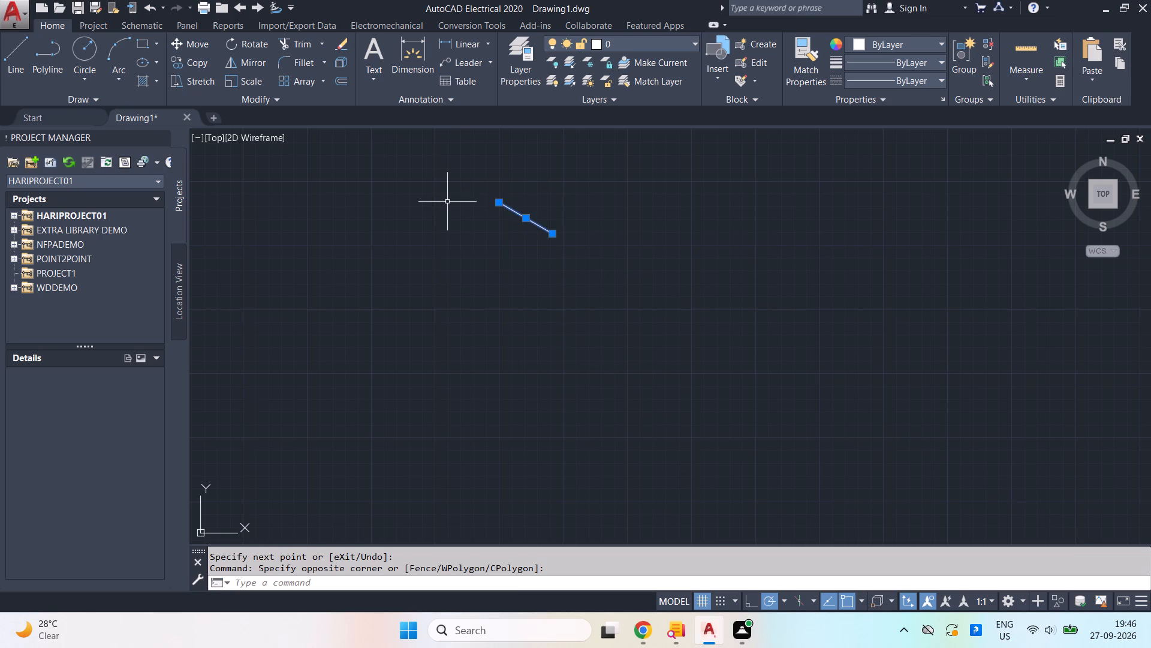
type("co")
key("Return")
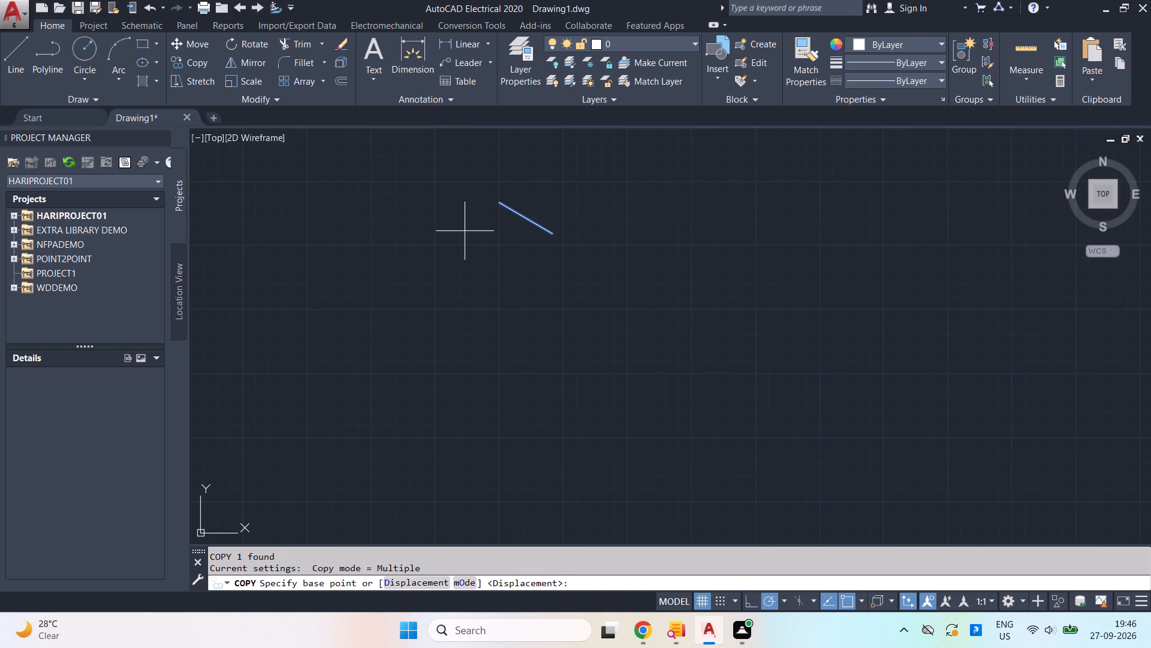
middle_click_drag(465, 231, 474, 303)
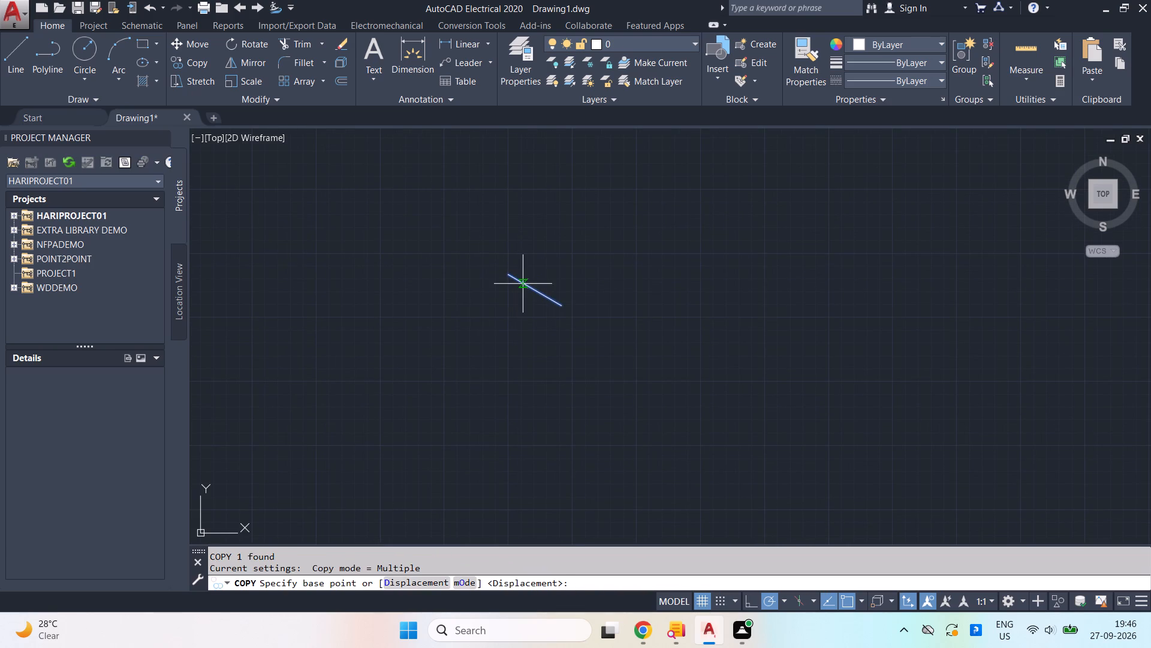
left_click(526, 285)
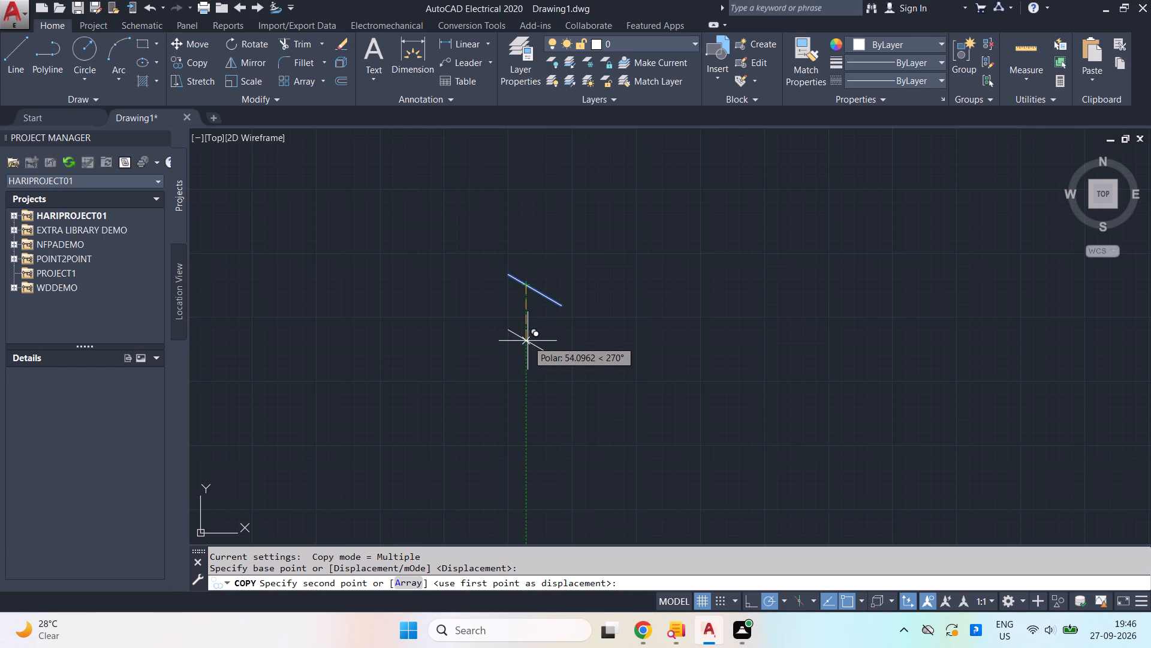
type("12")
key("Return")
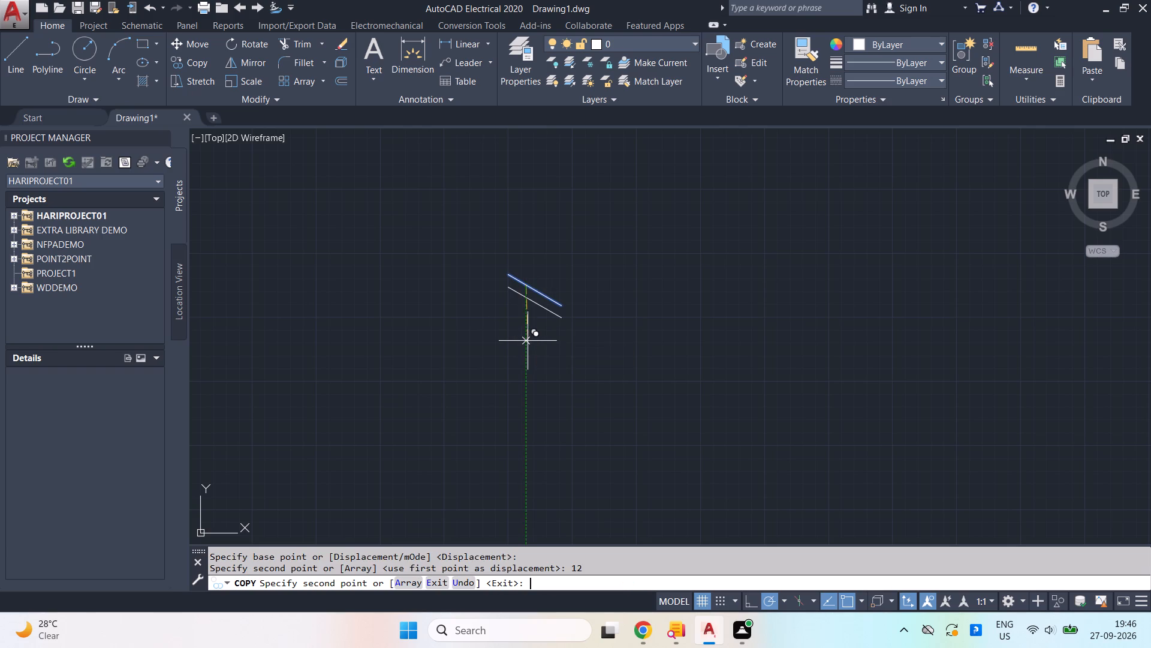
key("Return")
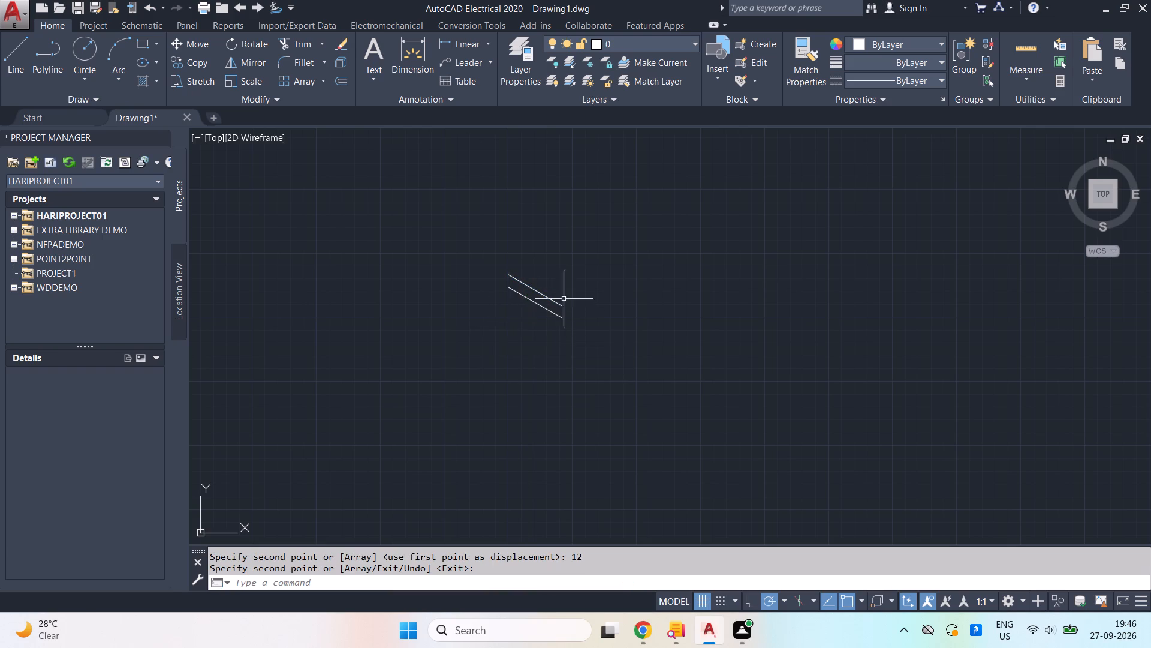
Draw a 25-unit line at 30° from the lower-right endpoint of the upper sloping line.
scroll(556, 281, "up", 2)
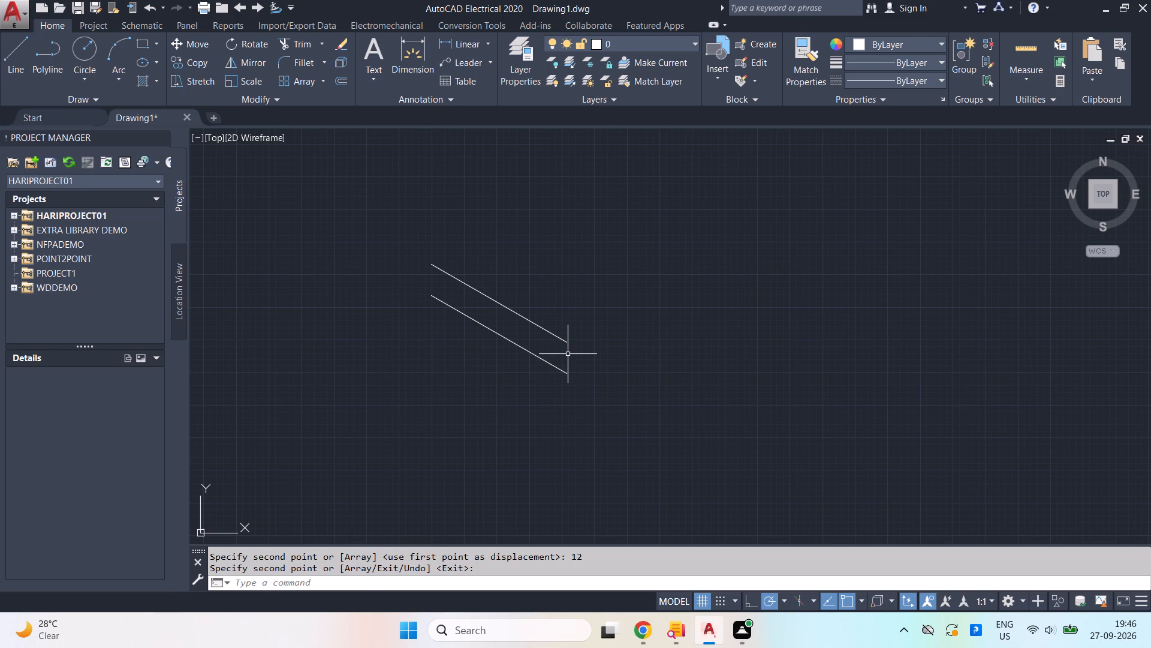
key("l")
key("Return")
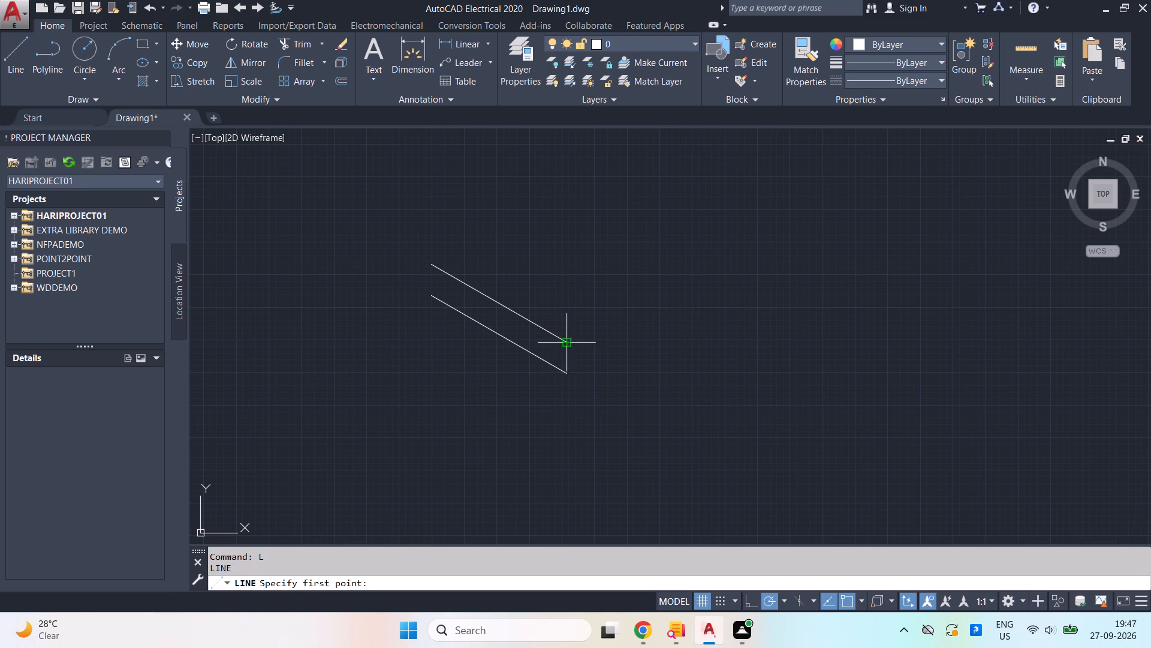
left_click(568, 339)
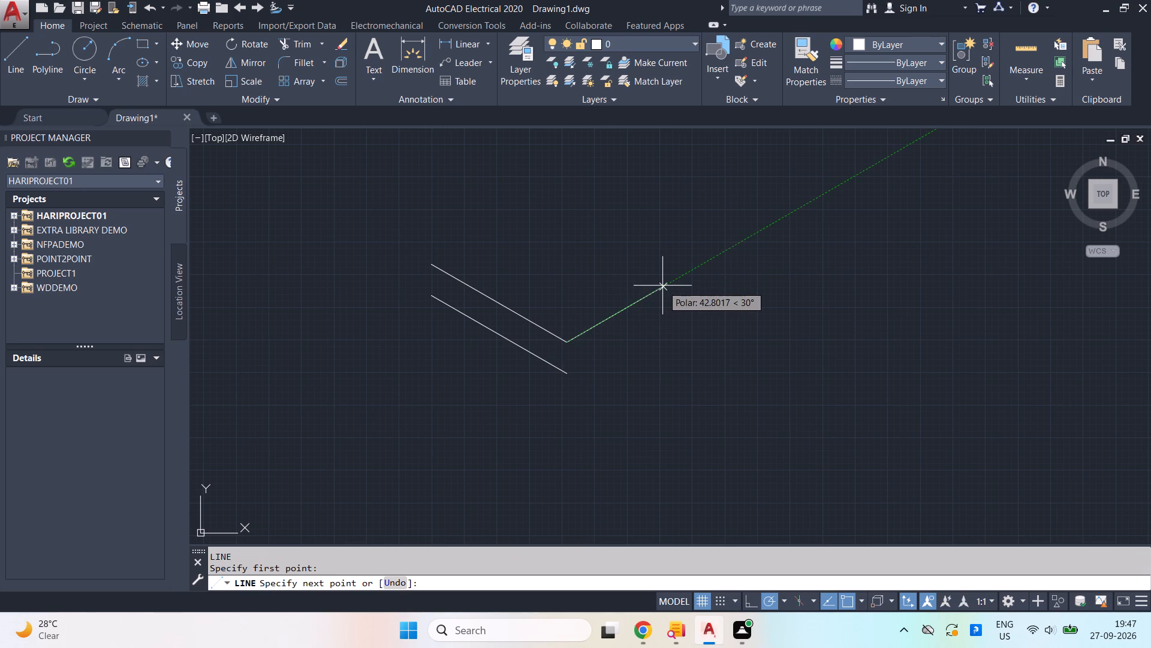
type("25")
key("Return")
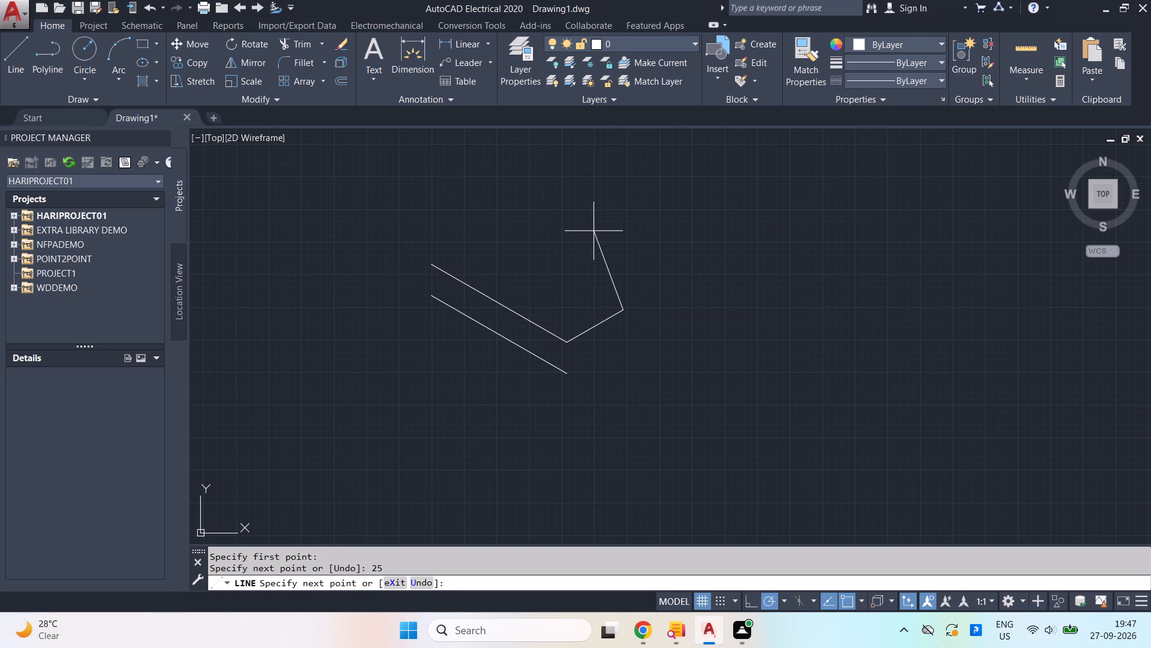
key("space")
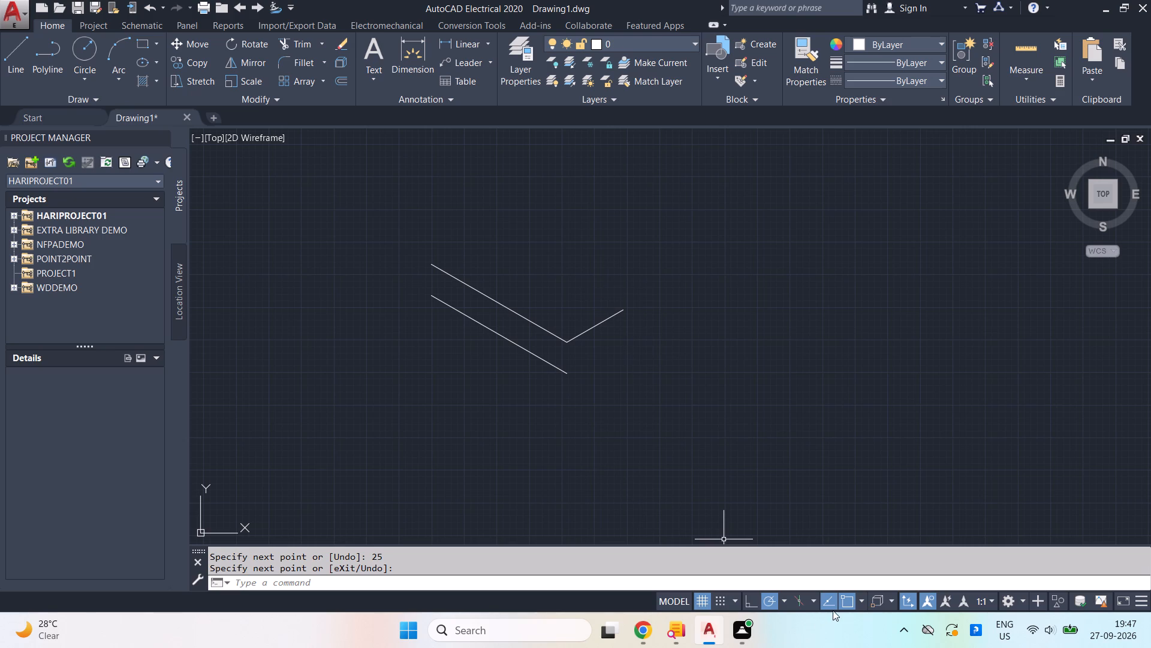
Turn on isometric drafting and set the isoplane to Top.
left_click(802, 600)
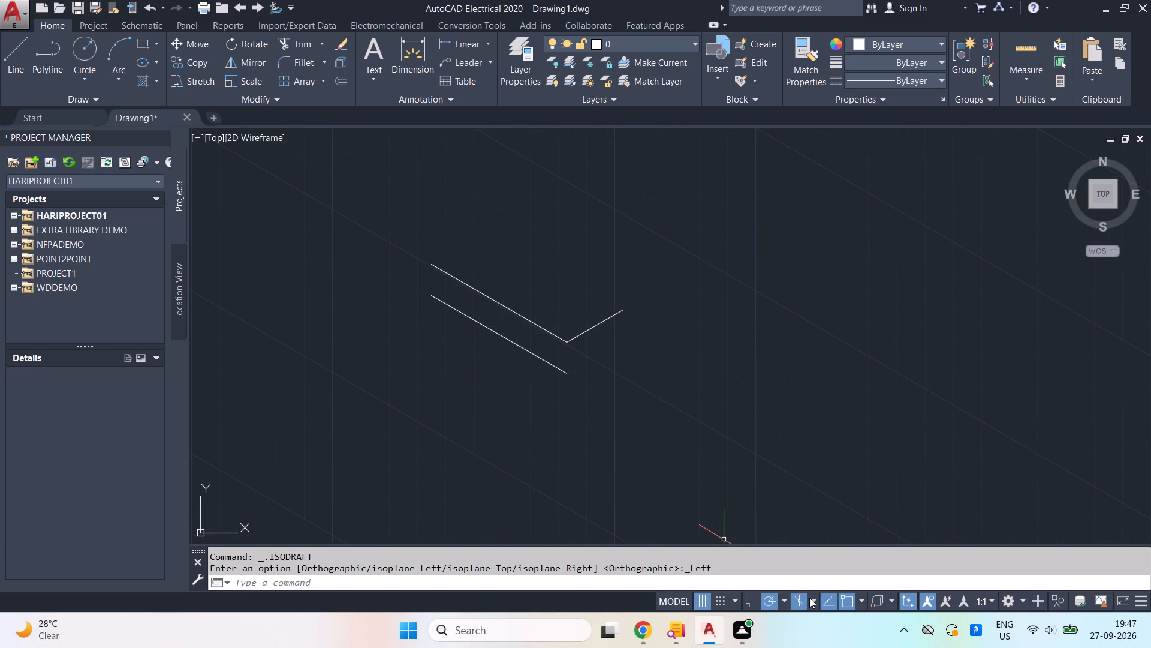
left_click(809, 598)
left_click(831, 562)
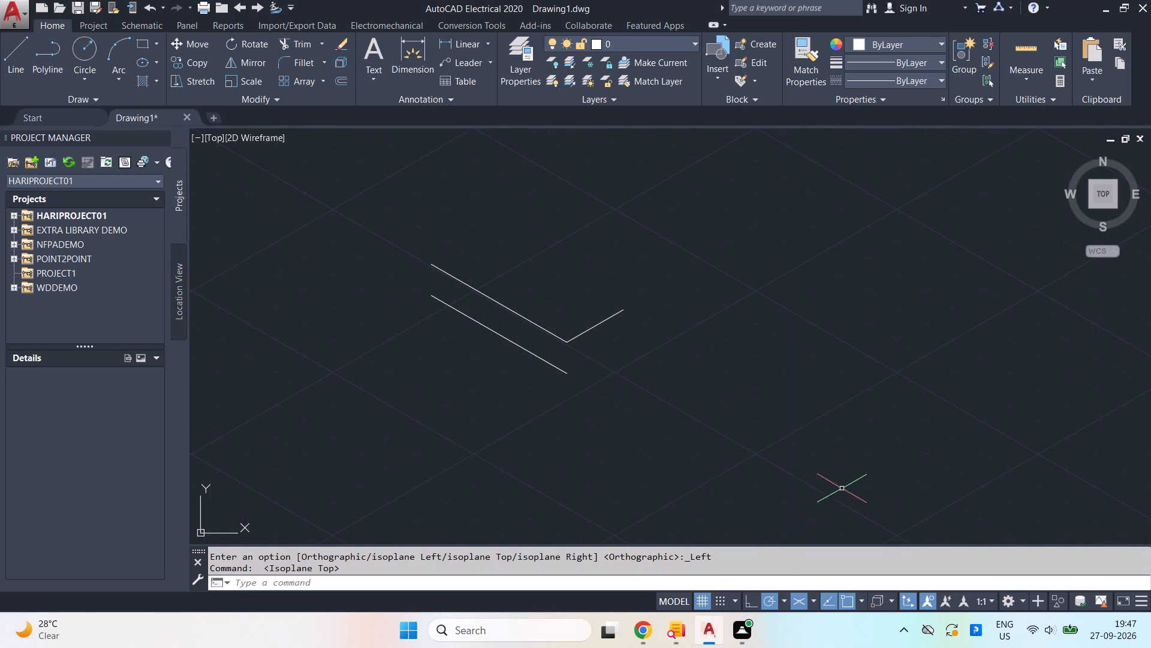
Draw an isocircle of radius 12 centred on the free end of the 25-unit line.
key("e")
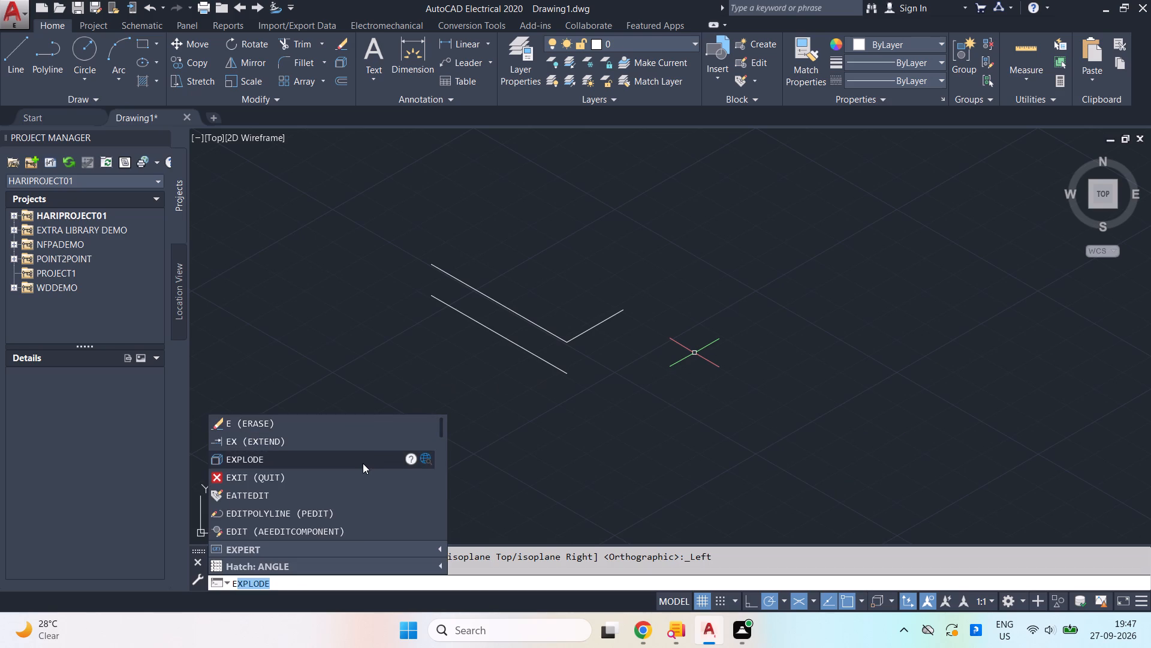
key("l")
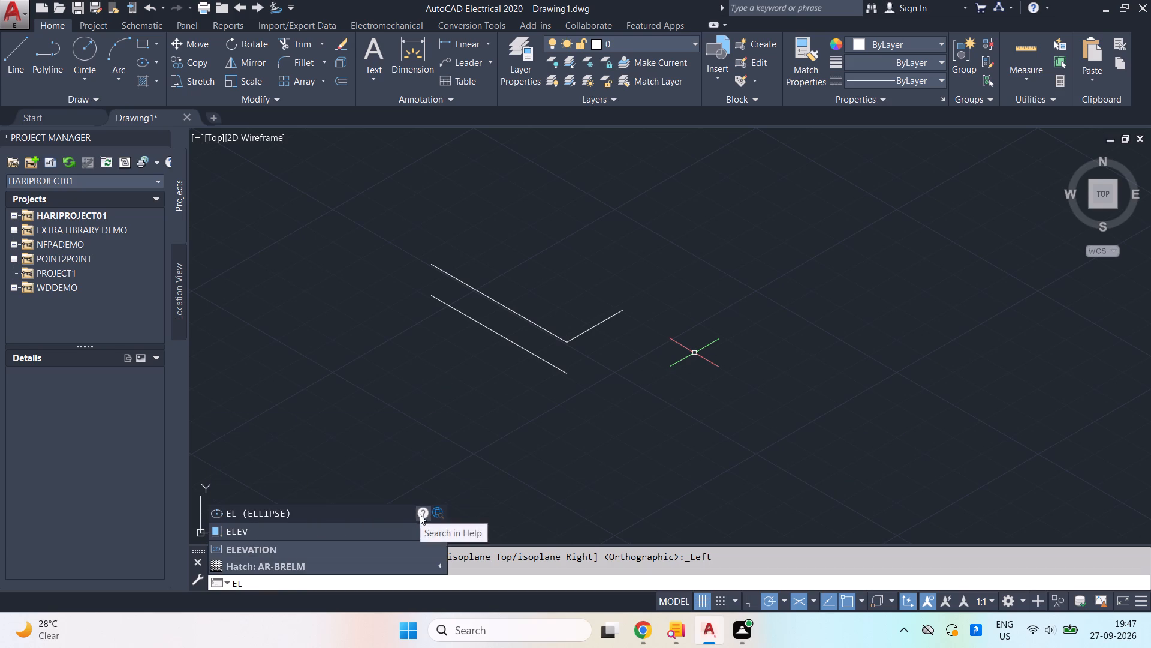
left_click(269, 511)
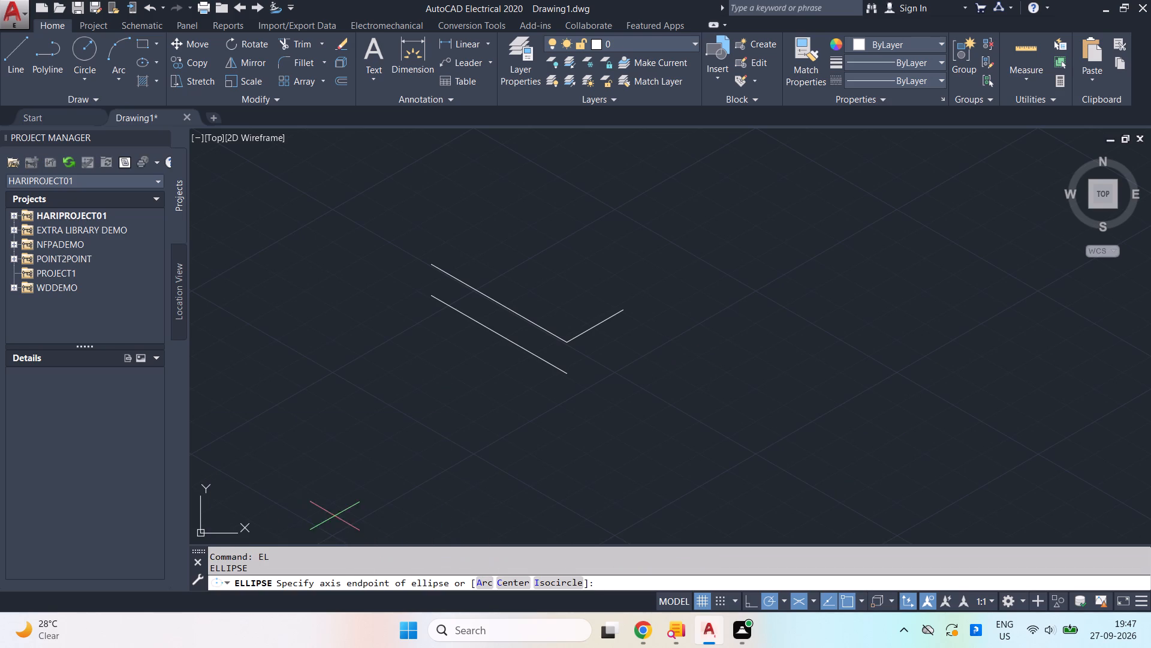
left_click(549, 583)
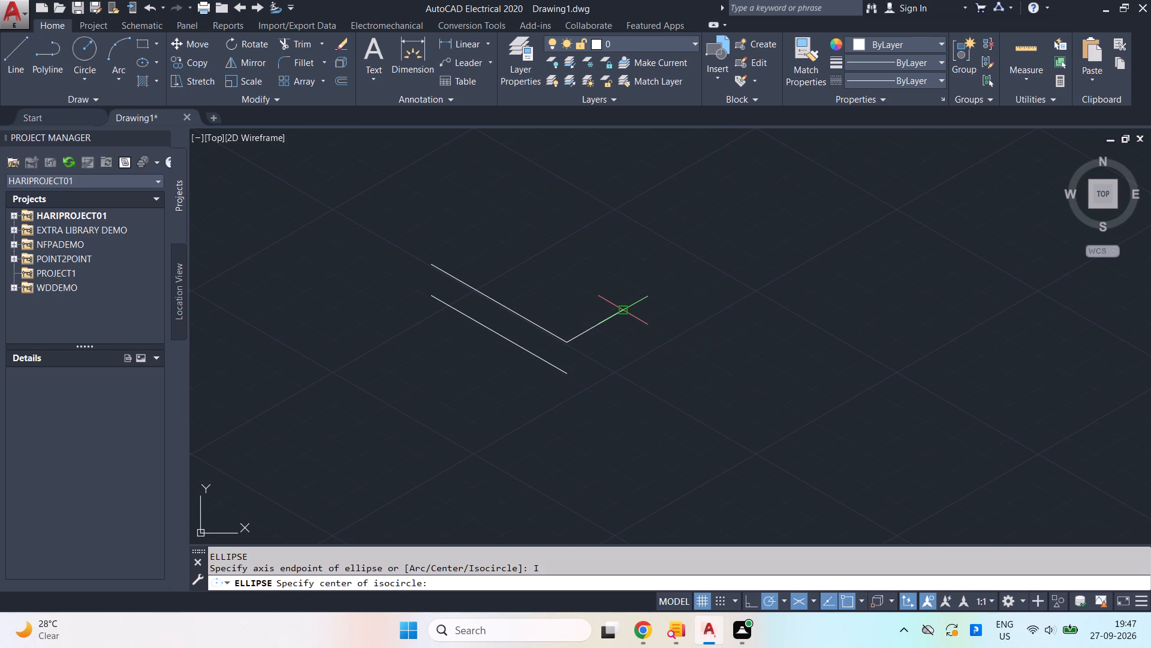
left_click(623, 307)
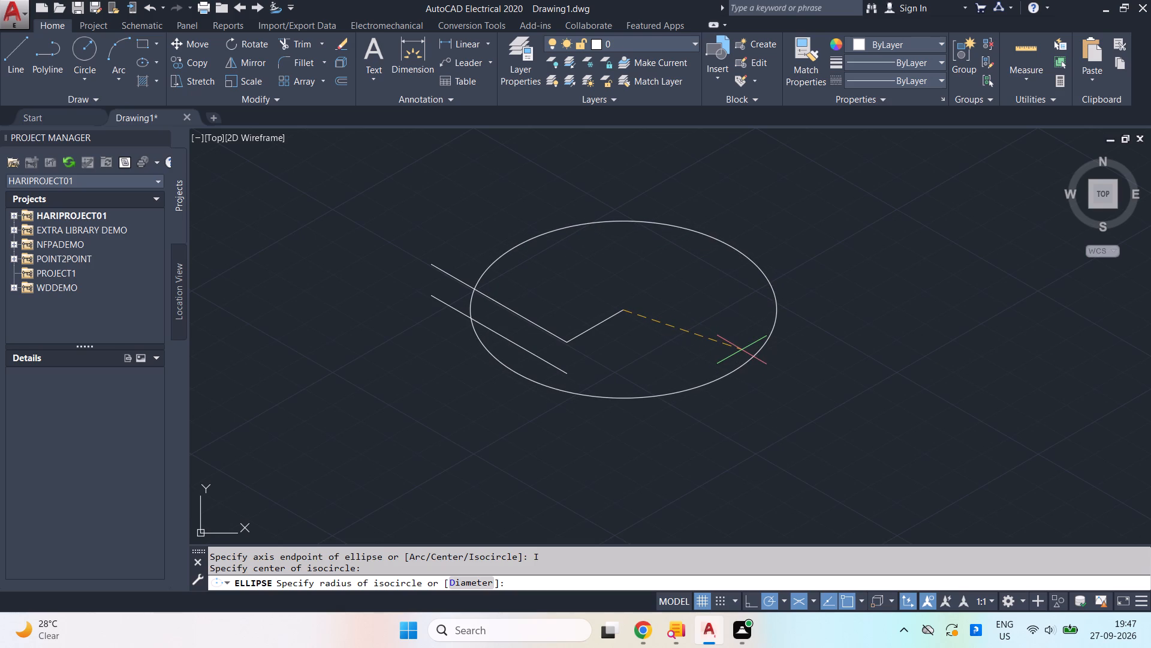
type("12")
key("Return")
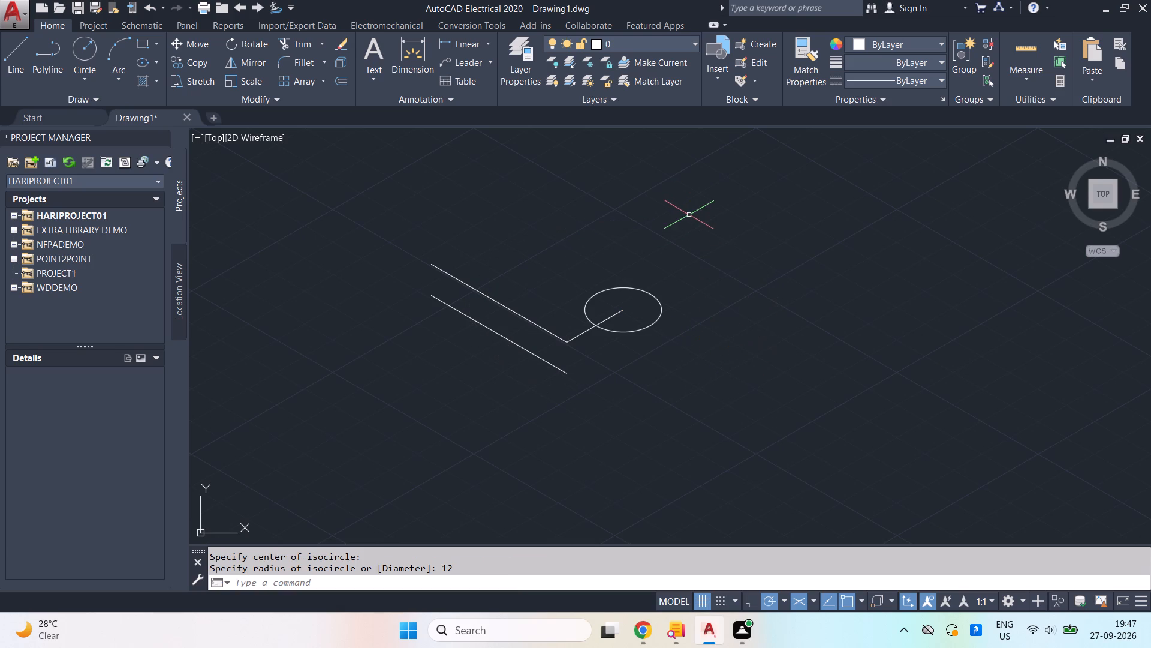
Draw a concentric isocircle of radius 6 at the free end of the 25-unit line.
scroll(637, 274, "up", 2)
scroll(637, 274, "down", 2)
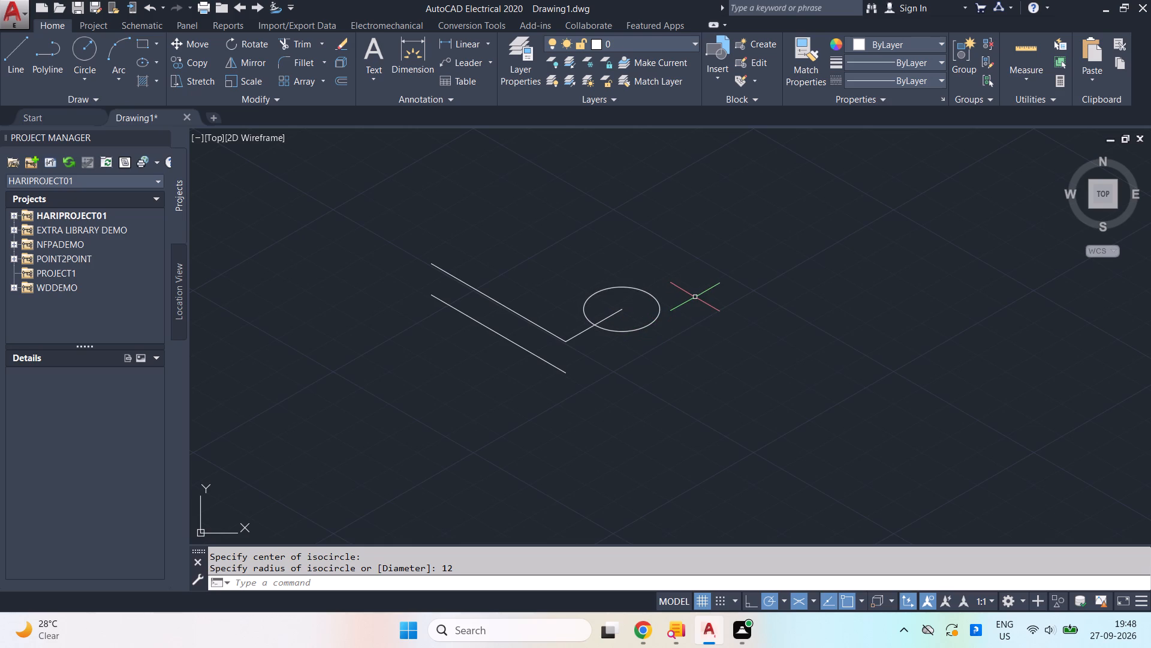
key("space")
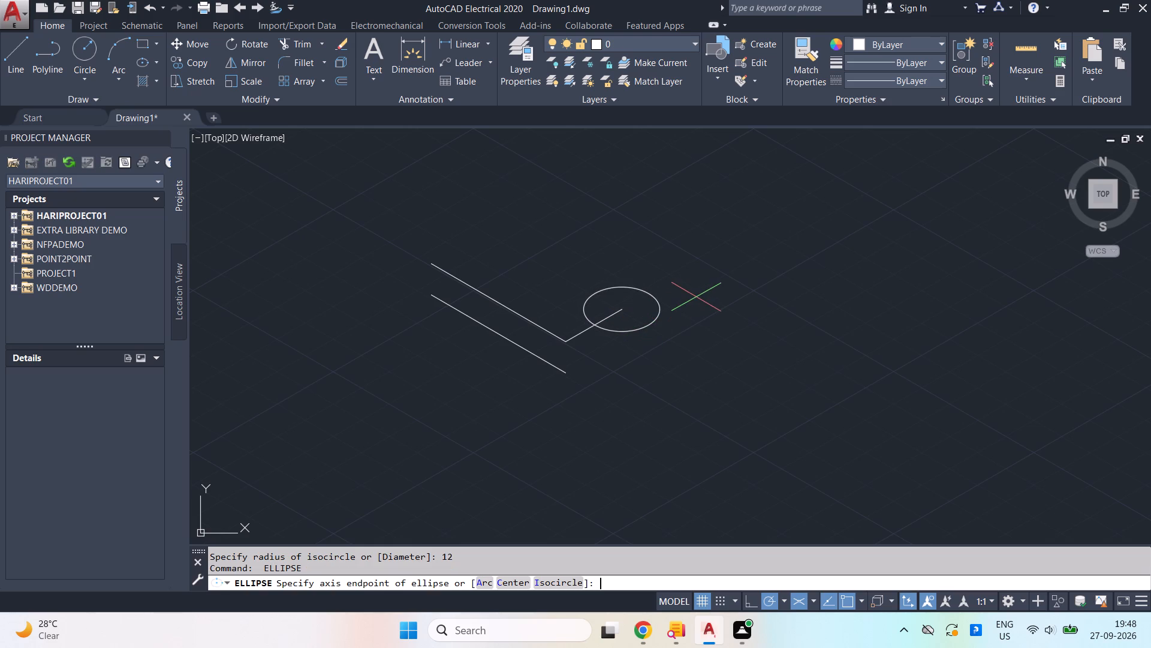
left_click(562, 583)
left_click(620, 309)
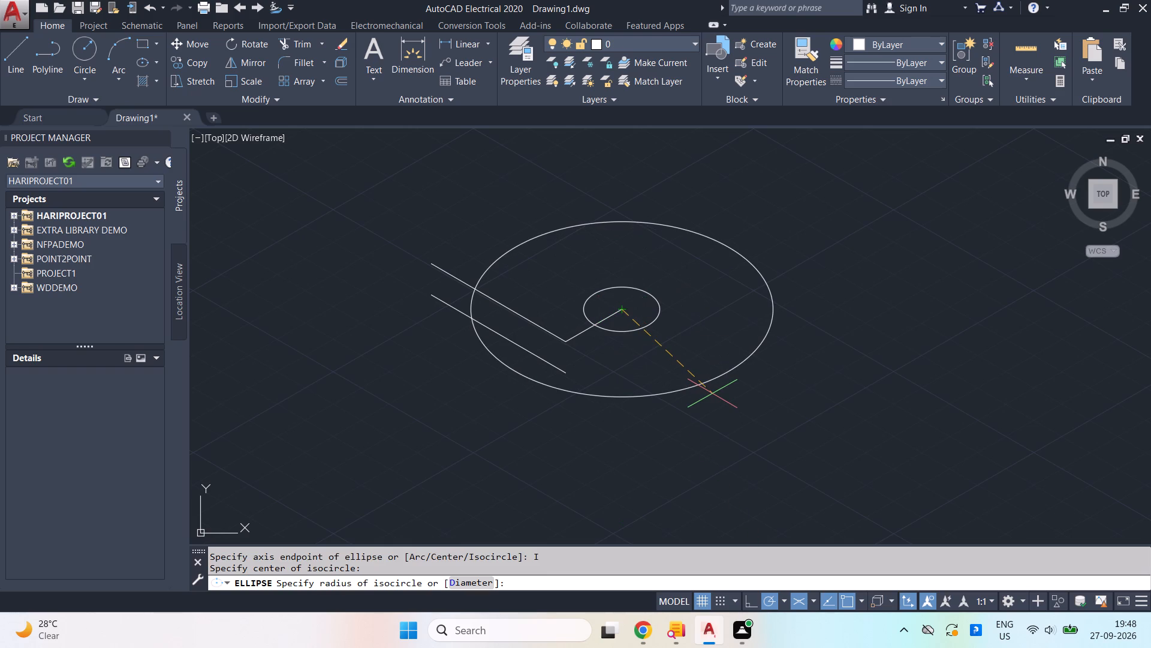
key("6")
key("Return")
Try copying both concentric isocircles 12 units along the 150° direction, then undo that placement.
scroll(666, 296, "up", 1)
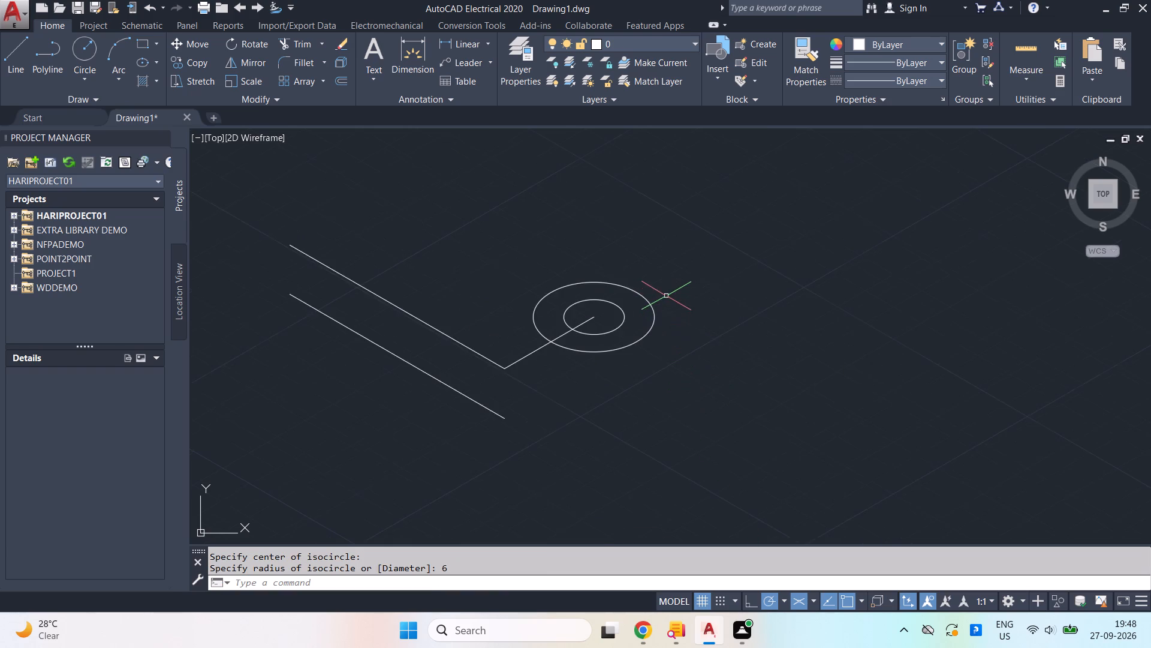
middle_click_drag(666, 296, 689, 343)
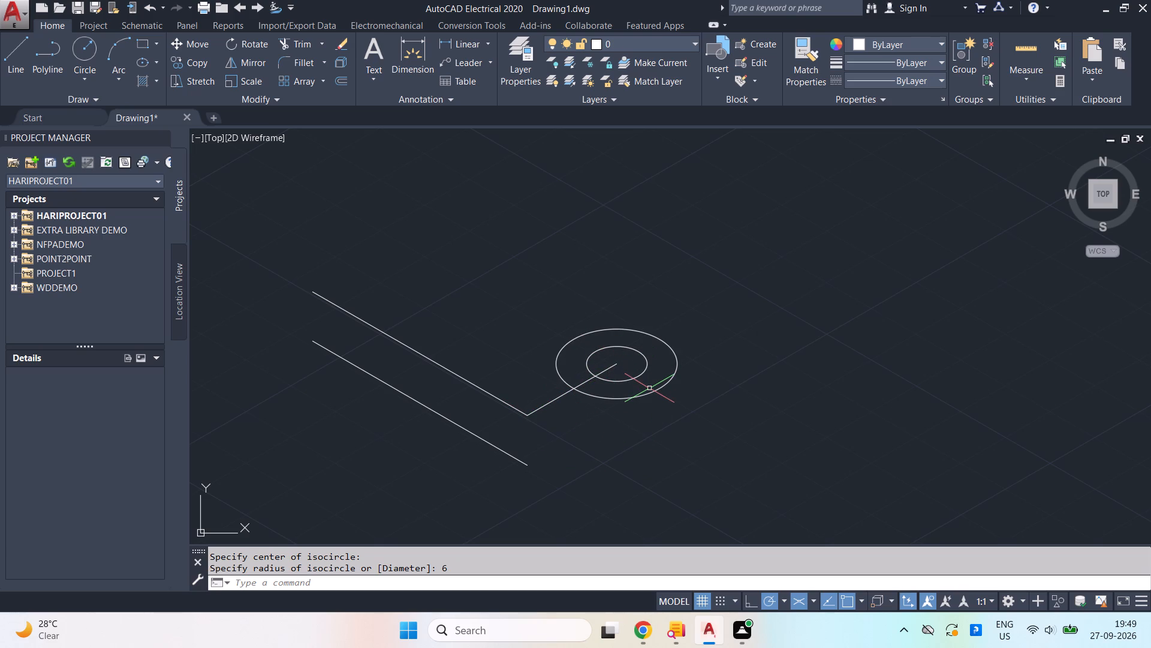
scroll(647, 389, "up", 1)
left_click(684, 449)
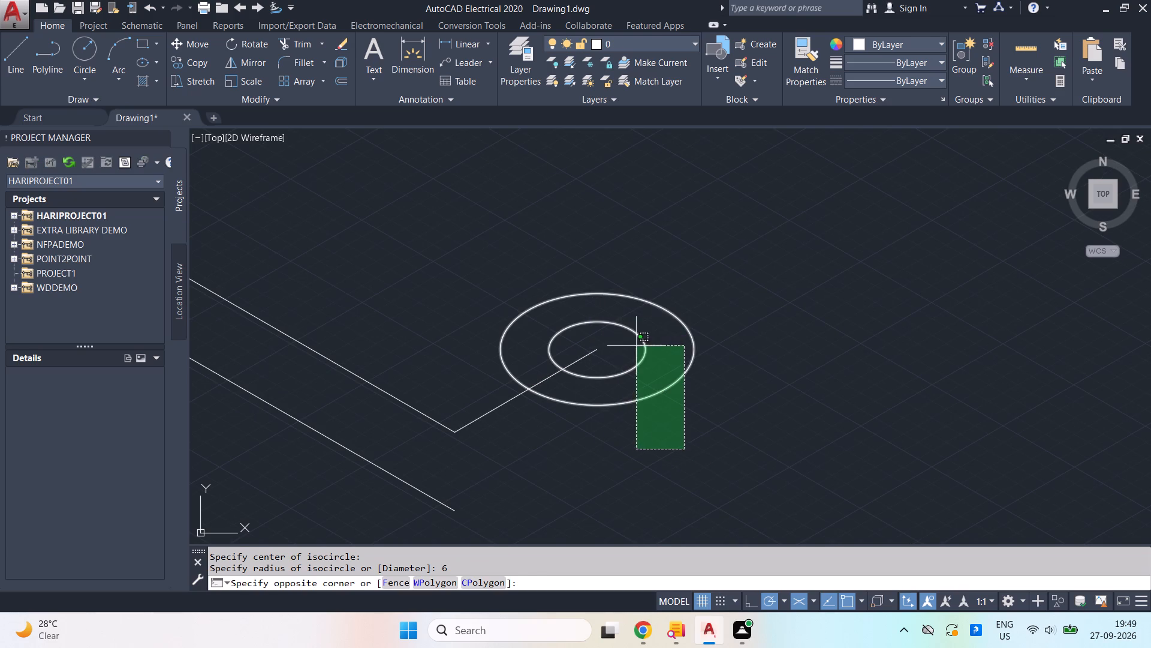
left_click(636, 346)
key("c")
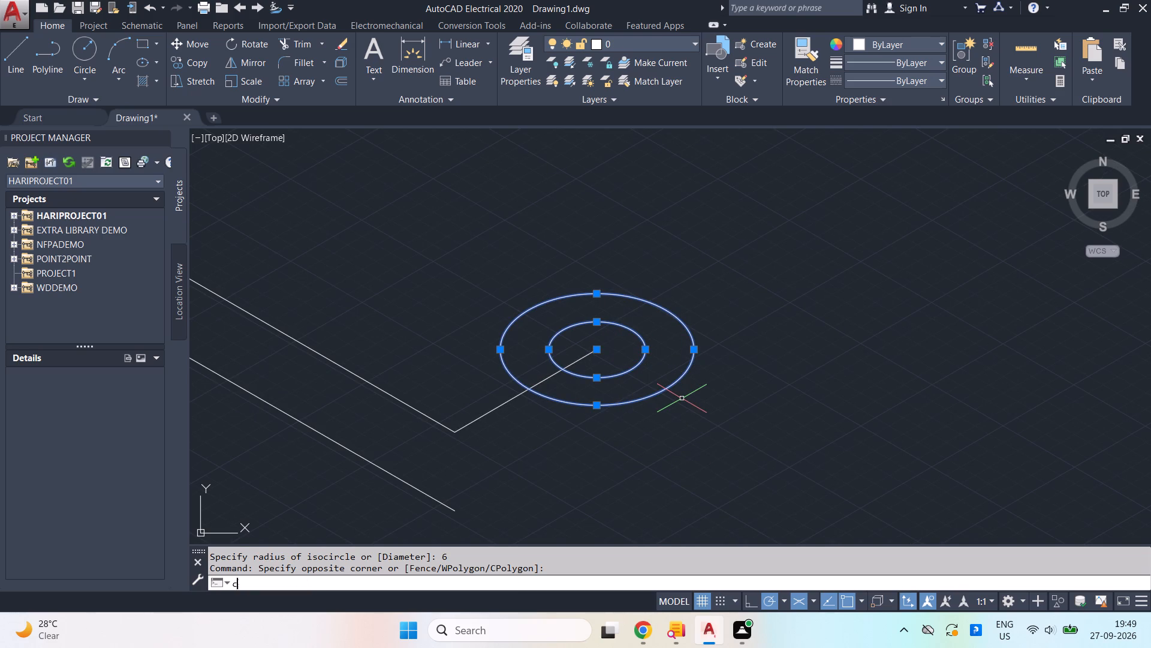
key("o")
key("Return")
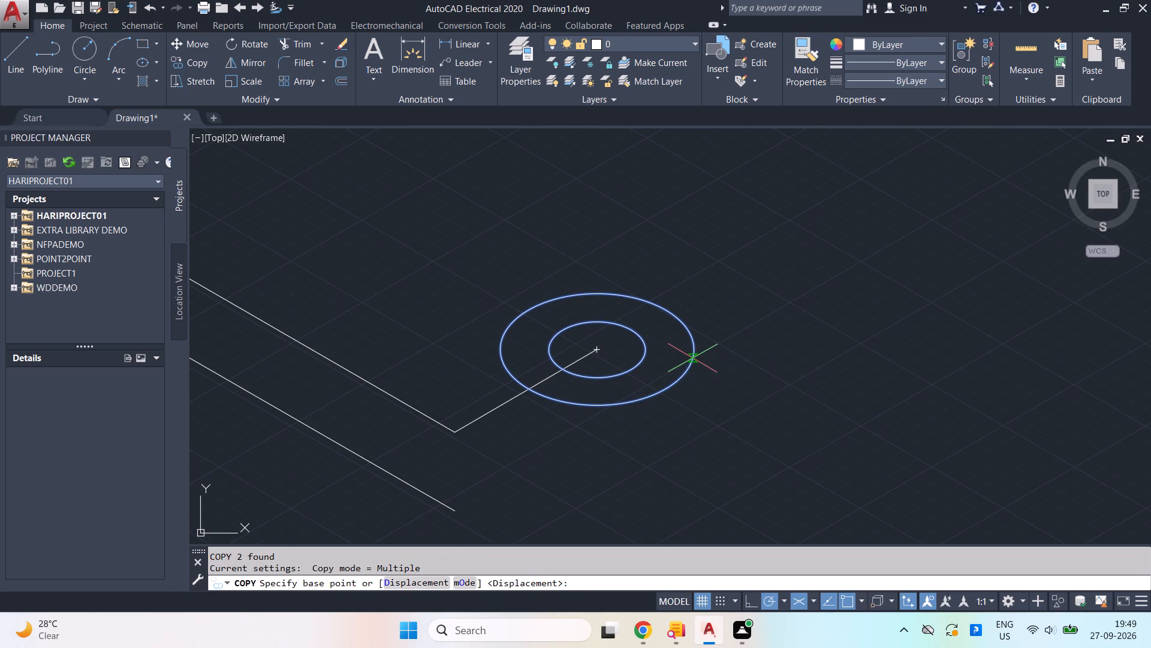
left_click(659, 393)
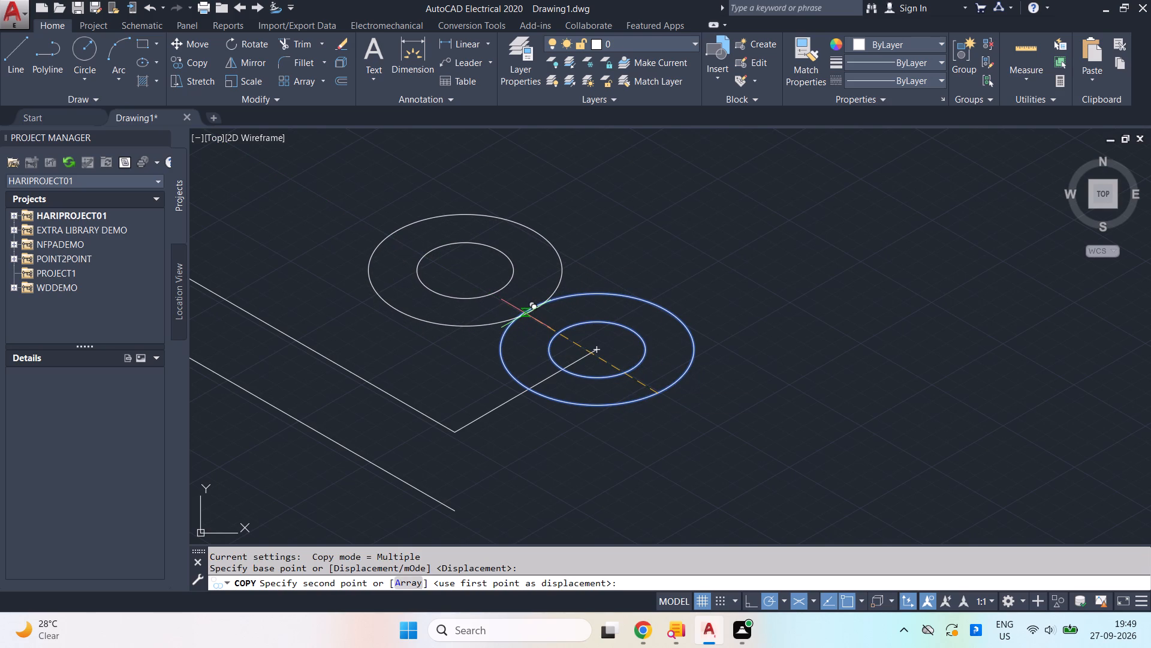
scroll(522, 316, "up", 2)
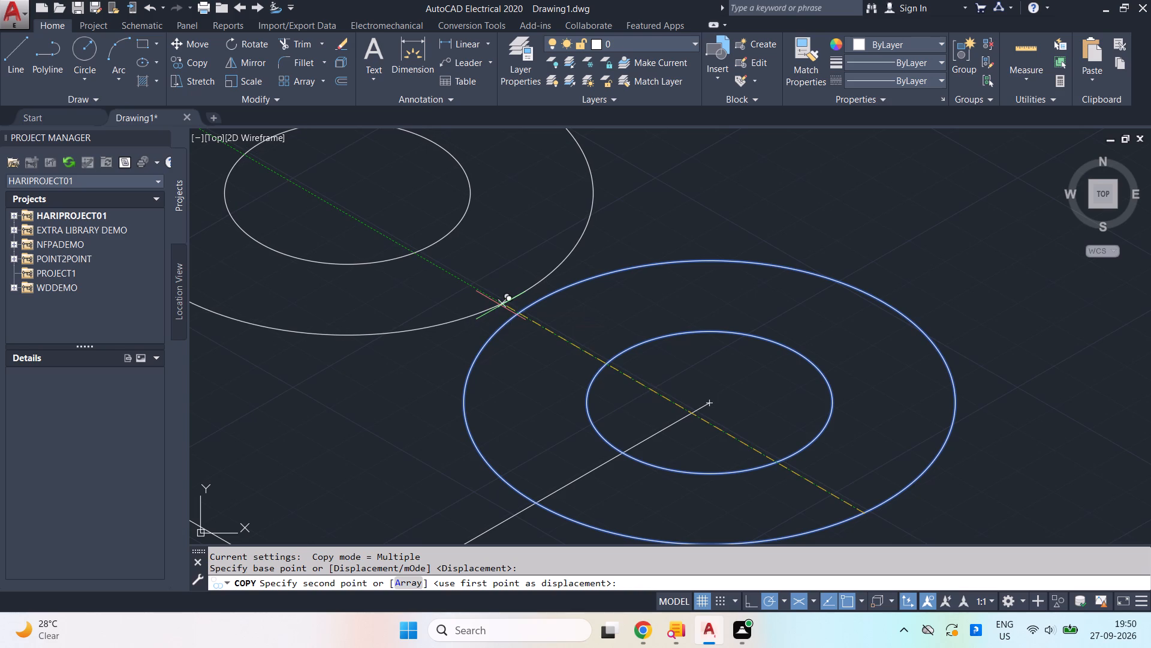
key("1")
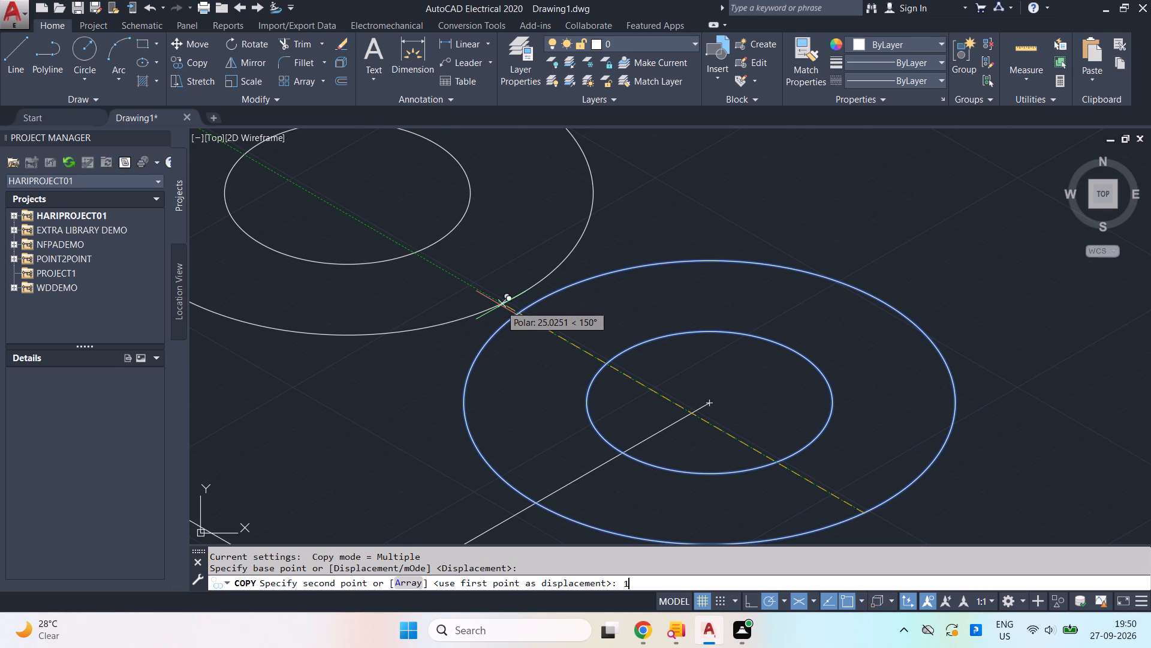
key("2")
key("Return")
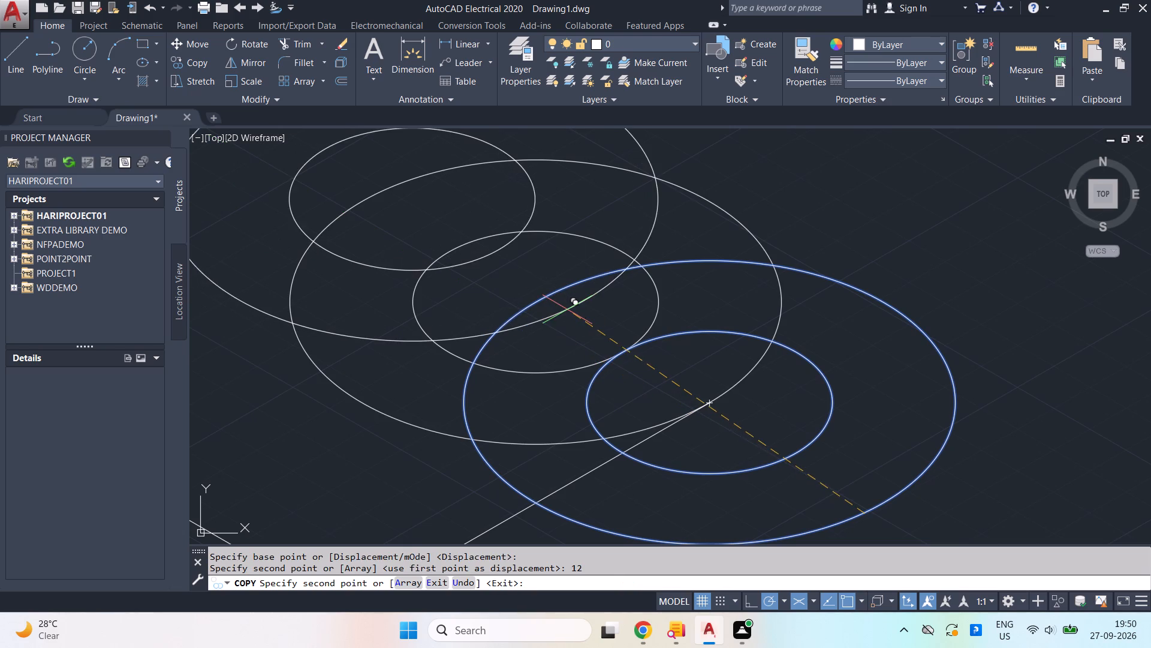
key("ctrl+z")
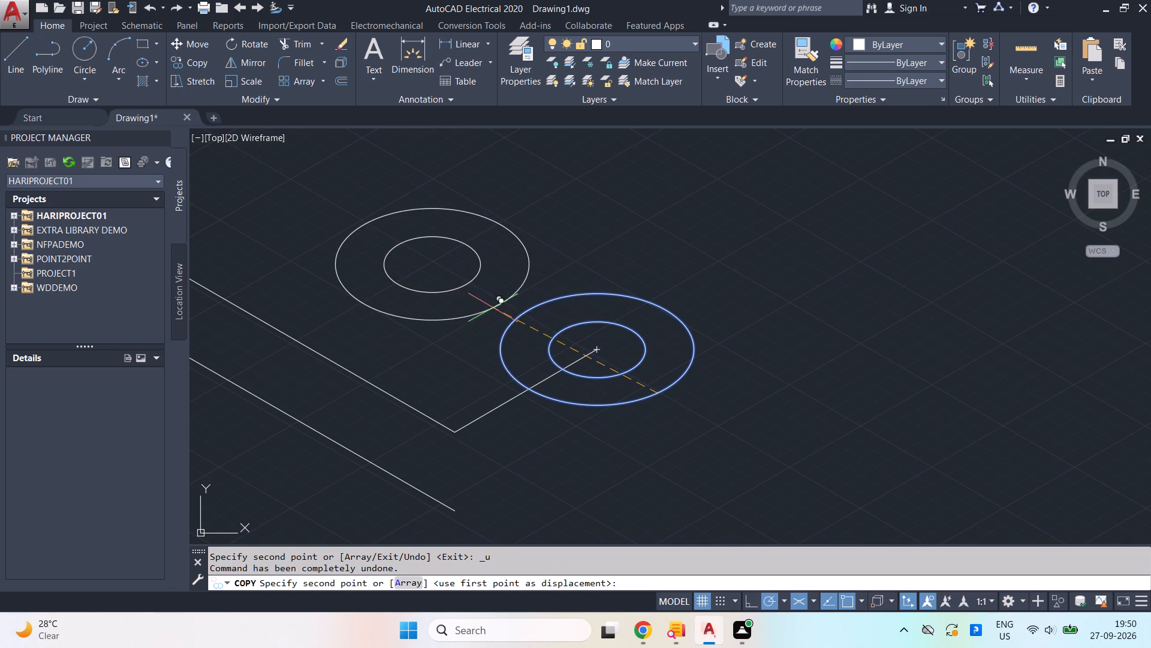
Place the copy of both concentric isocircles 24 units away along the 150° direction and finish copying.
type("24")
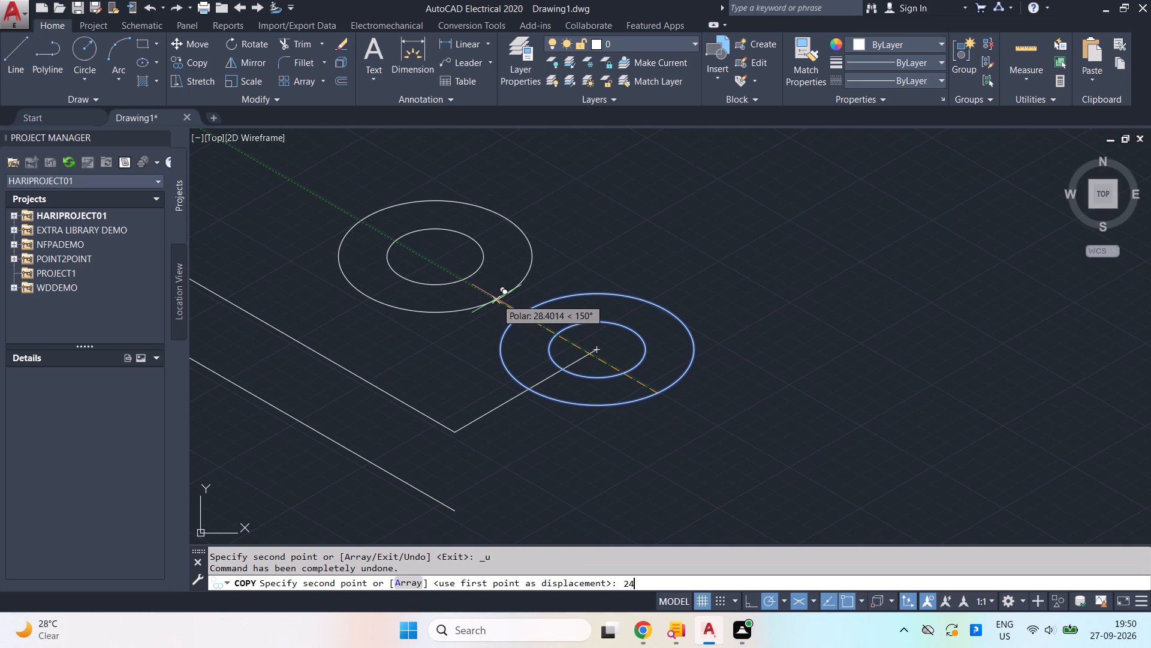
key("Return")
key("Return")
Draw a line about 32.6 units long at 150° from where the 25-unit line crosses the original outer isocircle, past the copied one.
scroll(547, 329, "down", 2)
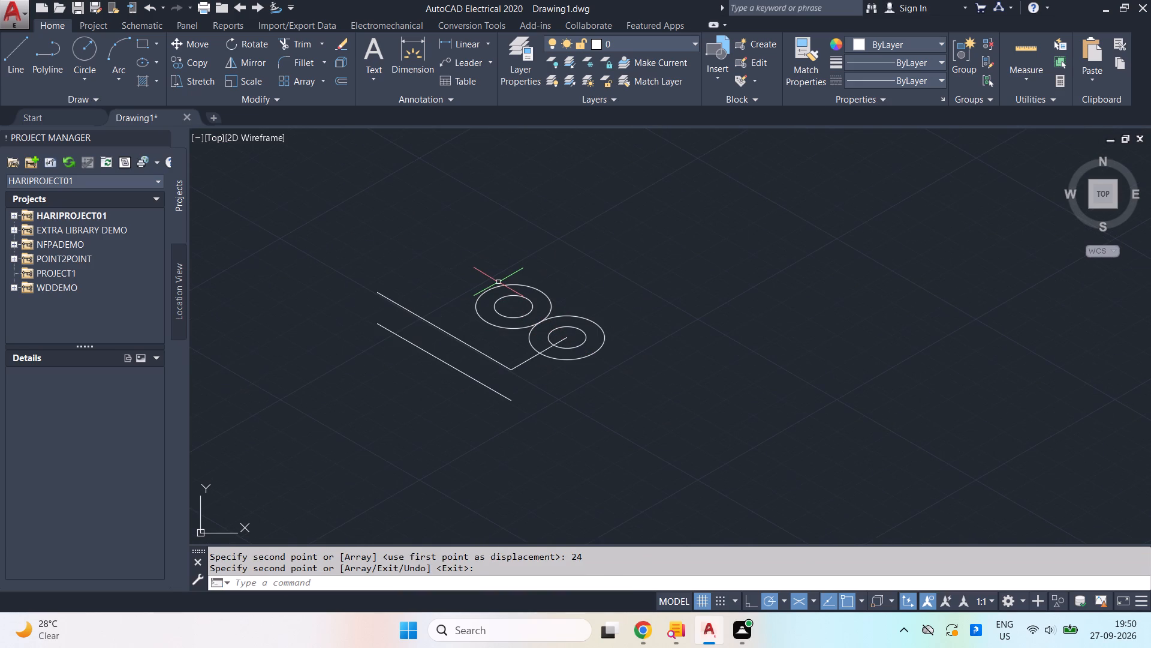
scroll(509, 274, "up", 1)
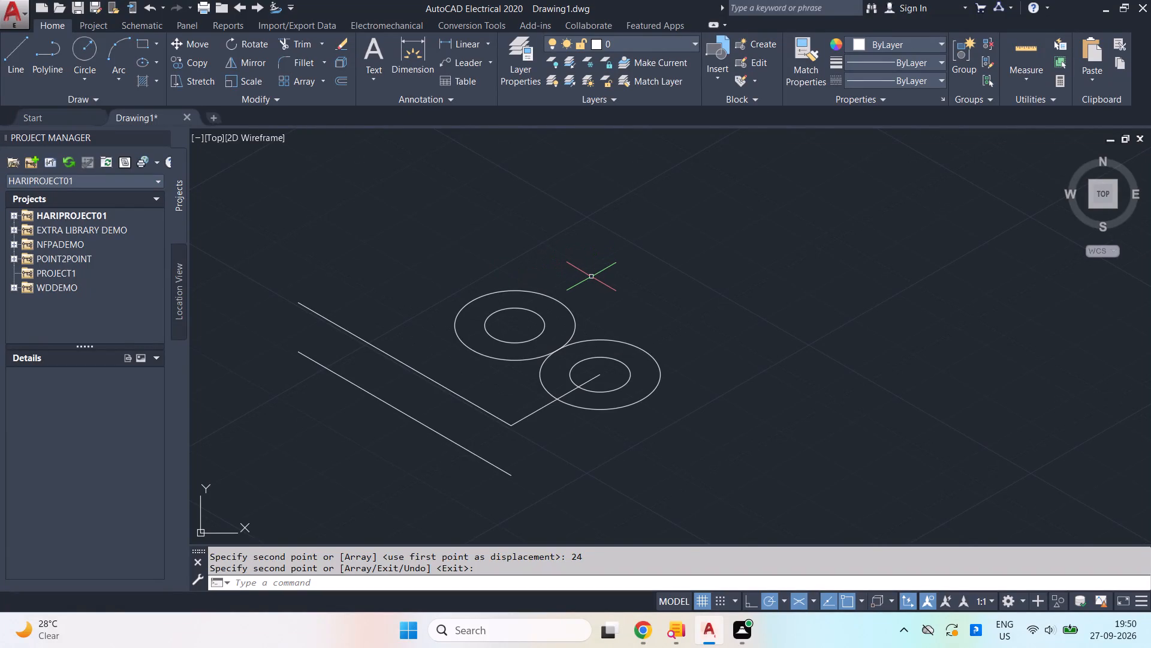
key("l")
key("Return")
scroll(555, 369, "up", 1)
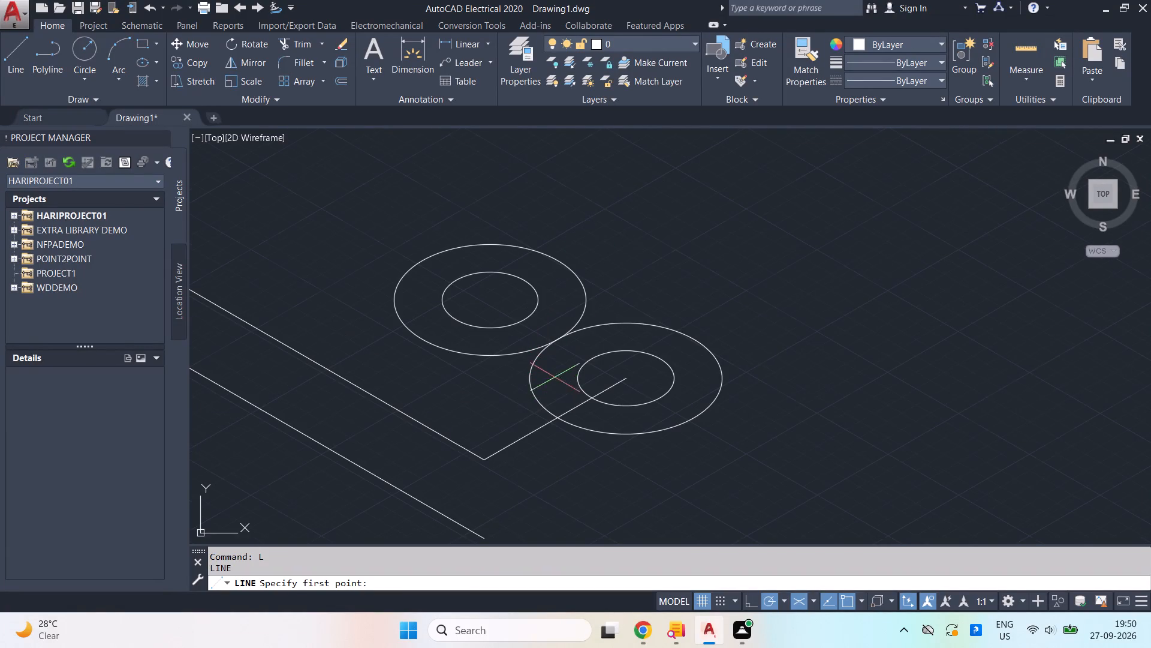
left_click(560, 417)
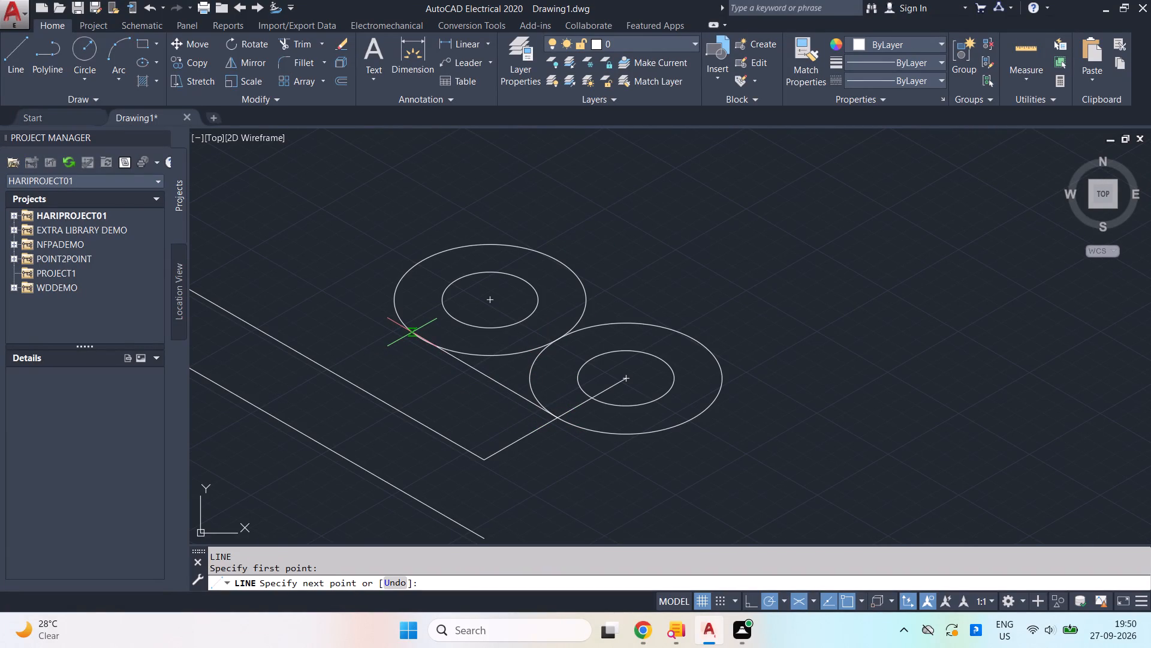
scroll(416, 337, "up", 2)
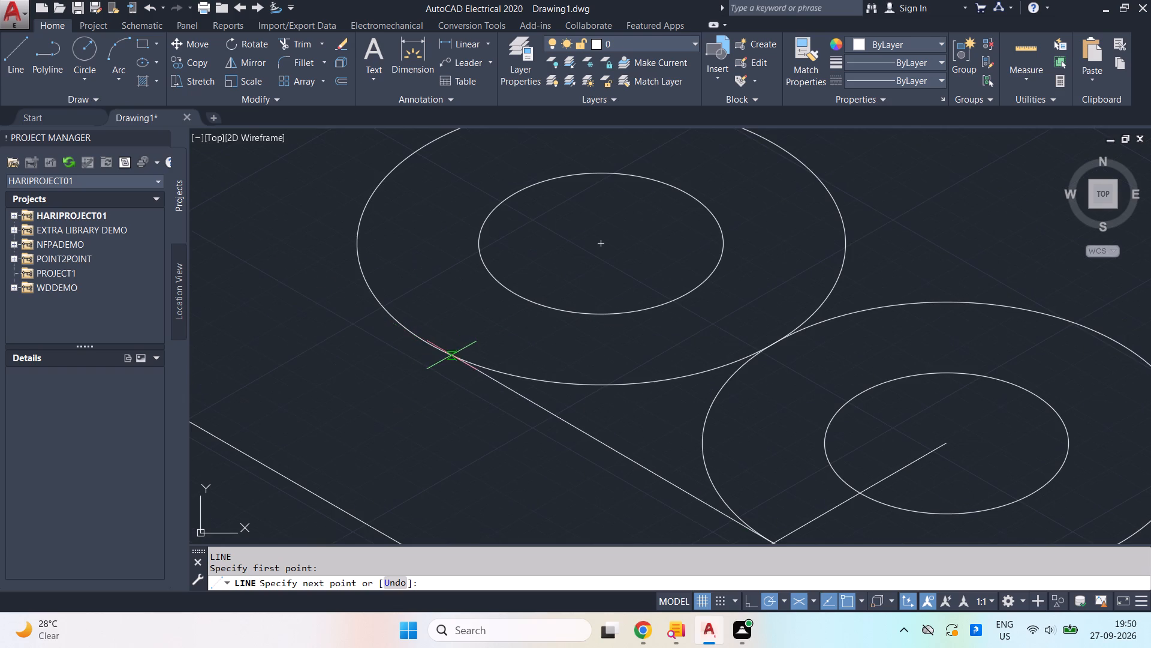
left_click(304, 270)
key("space")
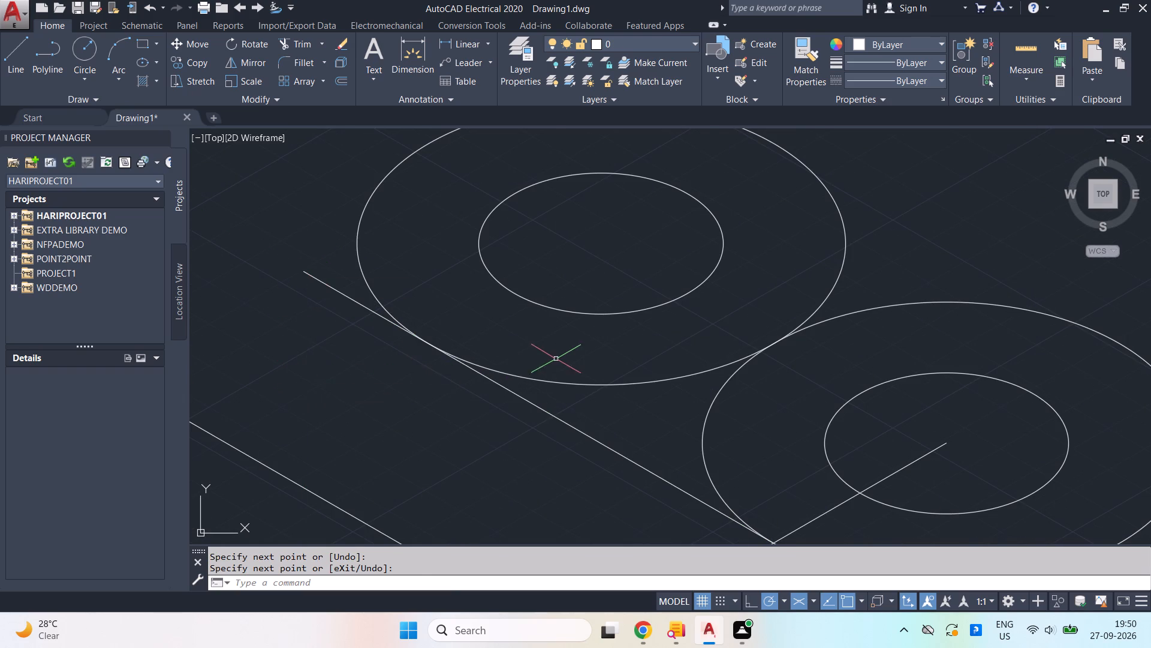
Draw a line about 19.7 units long at 210° from the centre of the copied isocircles, crossing the new sloping line.
scroll(556, 359, "down", 2)
key("space")
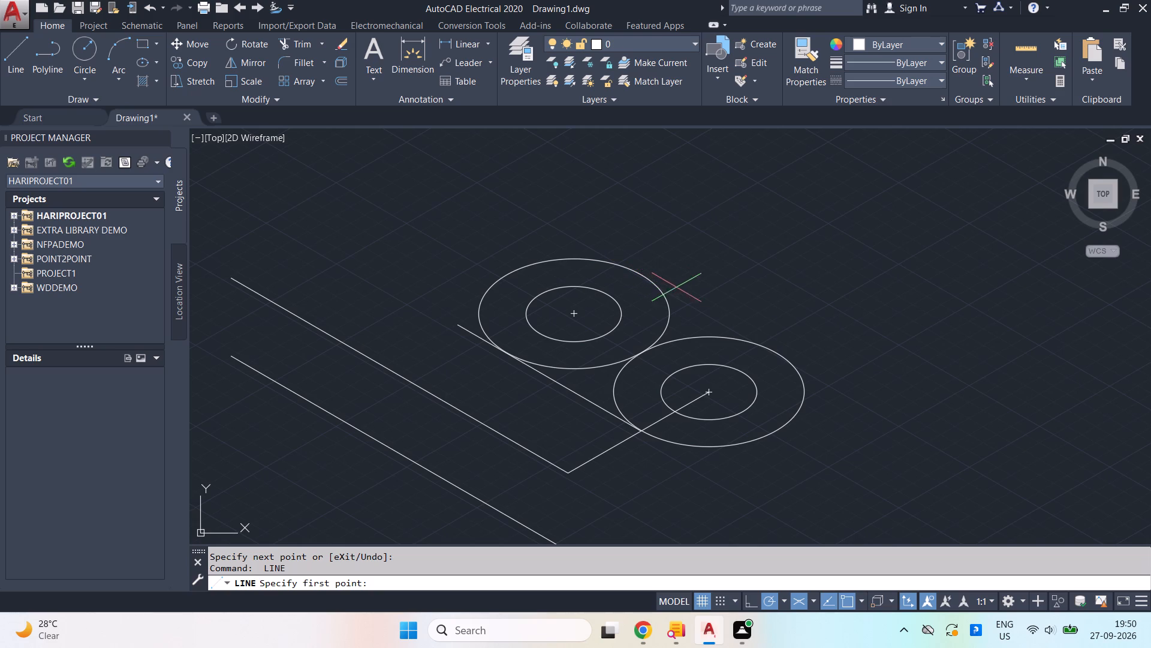
key("Escape")
key("l")
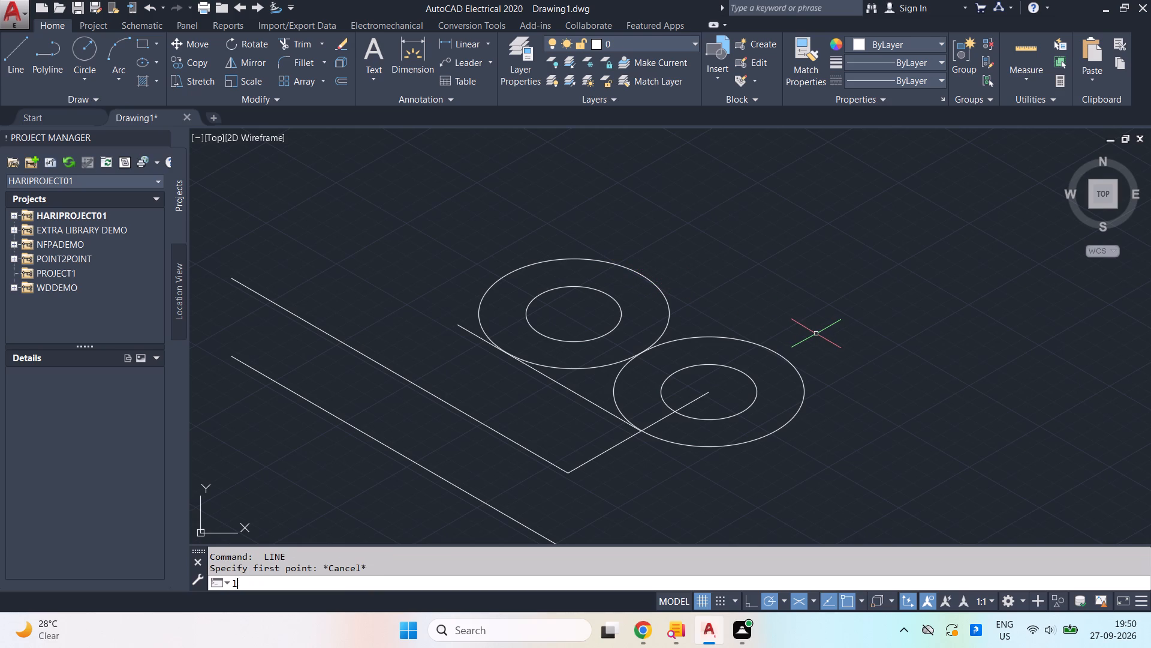
key("Return")
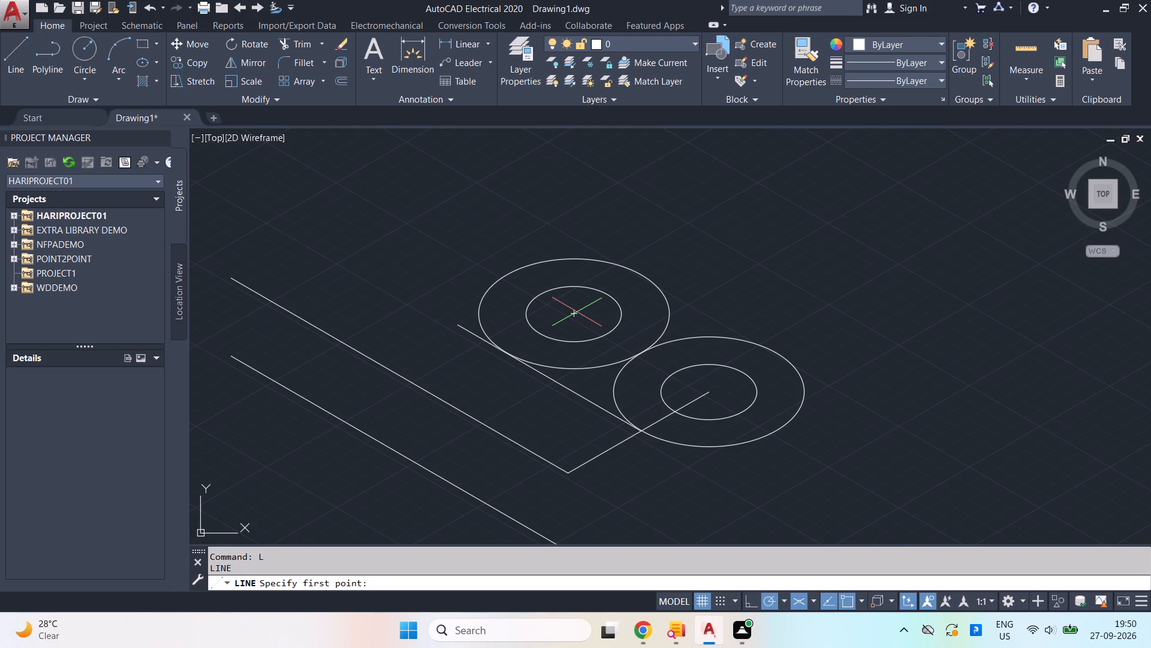
left_click(575, 312)
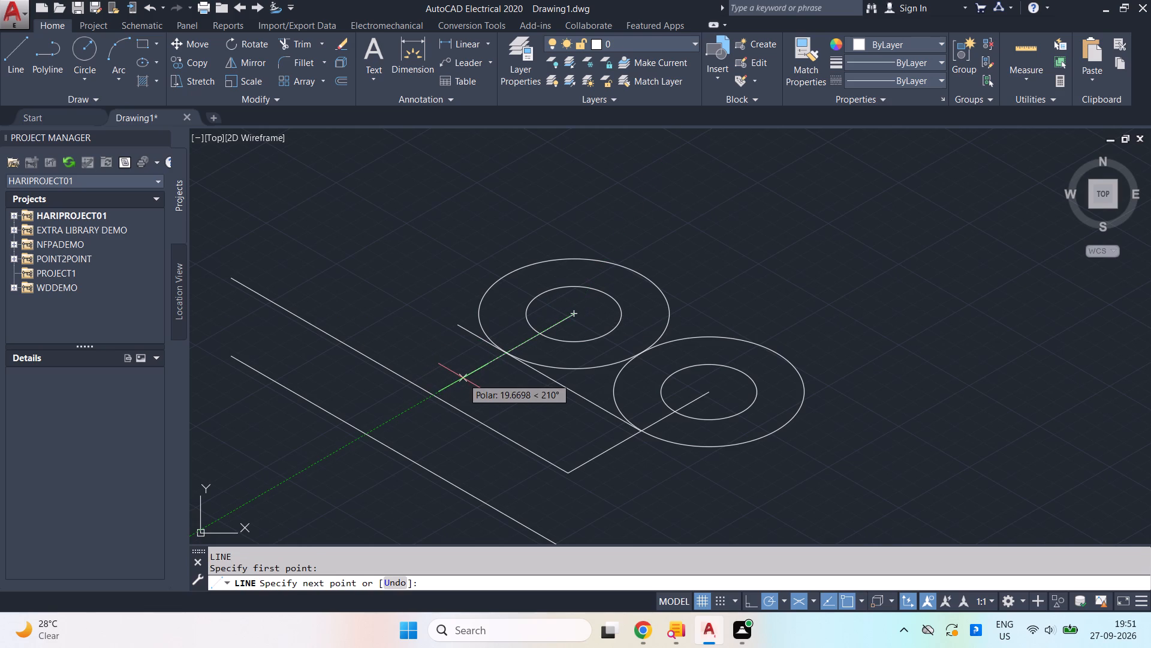
left_click(463, 378)
key("space")
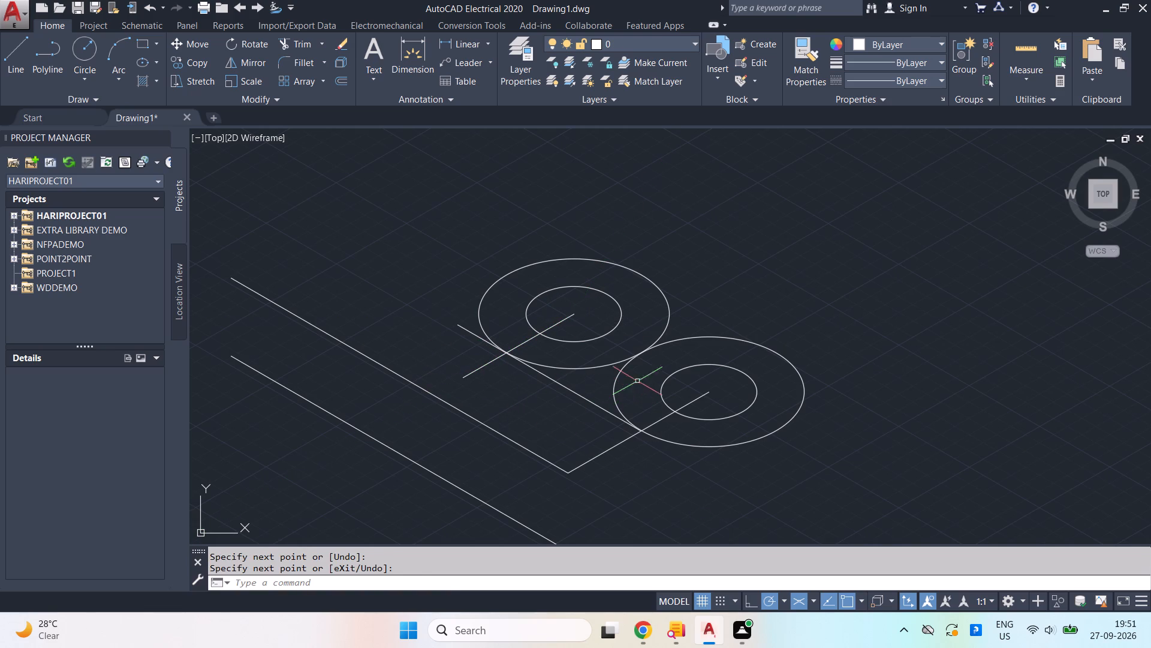
Draw a line from the centre of the copied isocircles past their outer isocircle, continuing the 210° line in the opposite direction.
key("space")
left_click(573, 315)
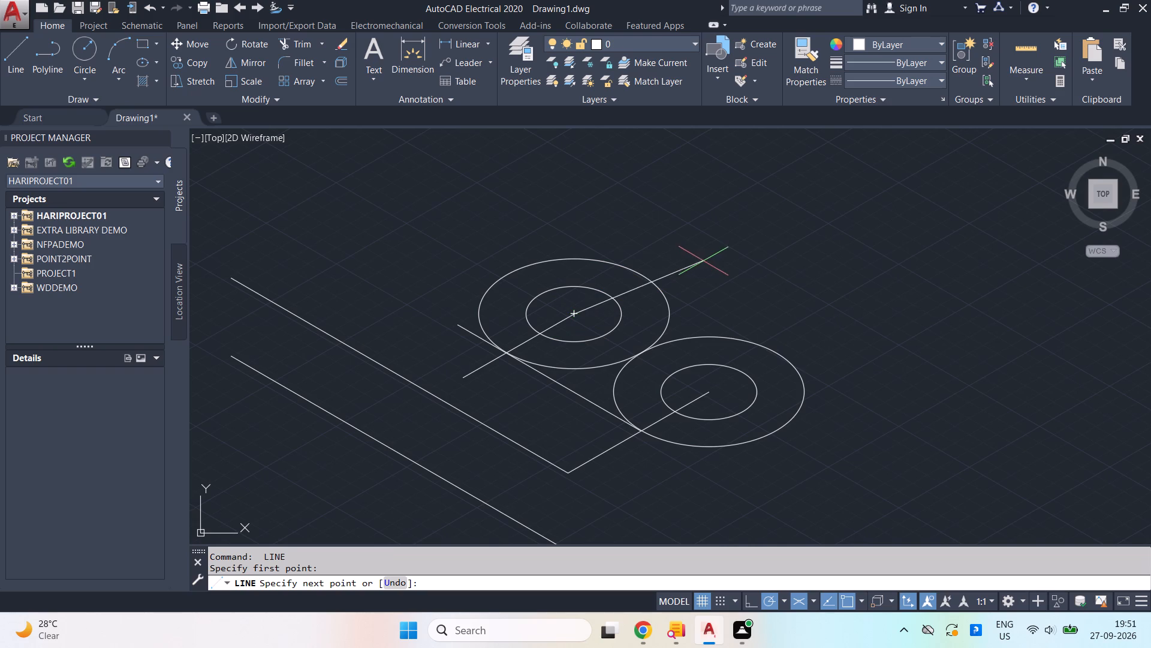
left_click(699, 240)
key("space")
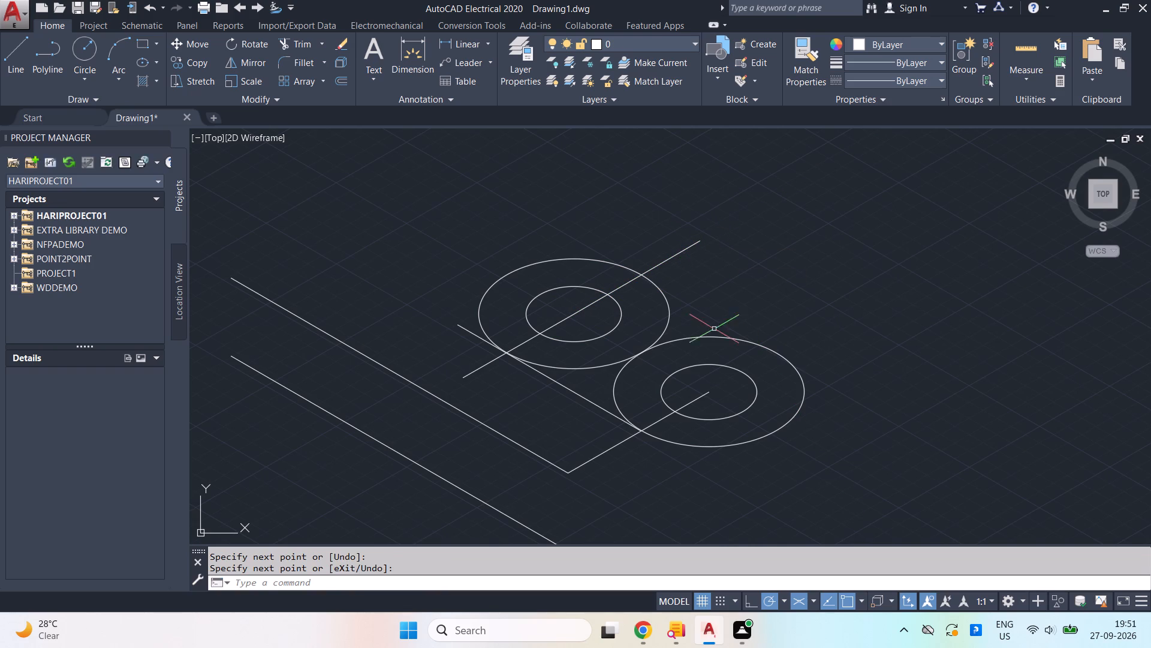
Draw a line from the centre of the original isocircles past their outer isocircle, in line with the 25-unit edge.
key("space")
left_click(708, 395)
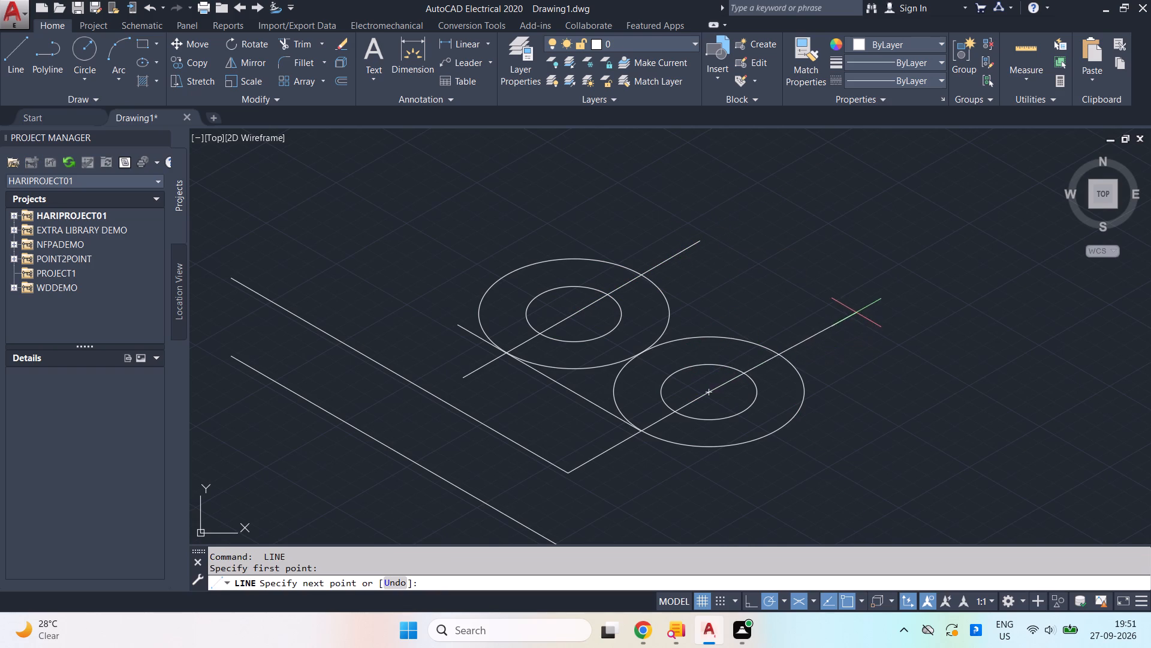
left_click(854, 308)
key("space")
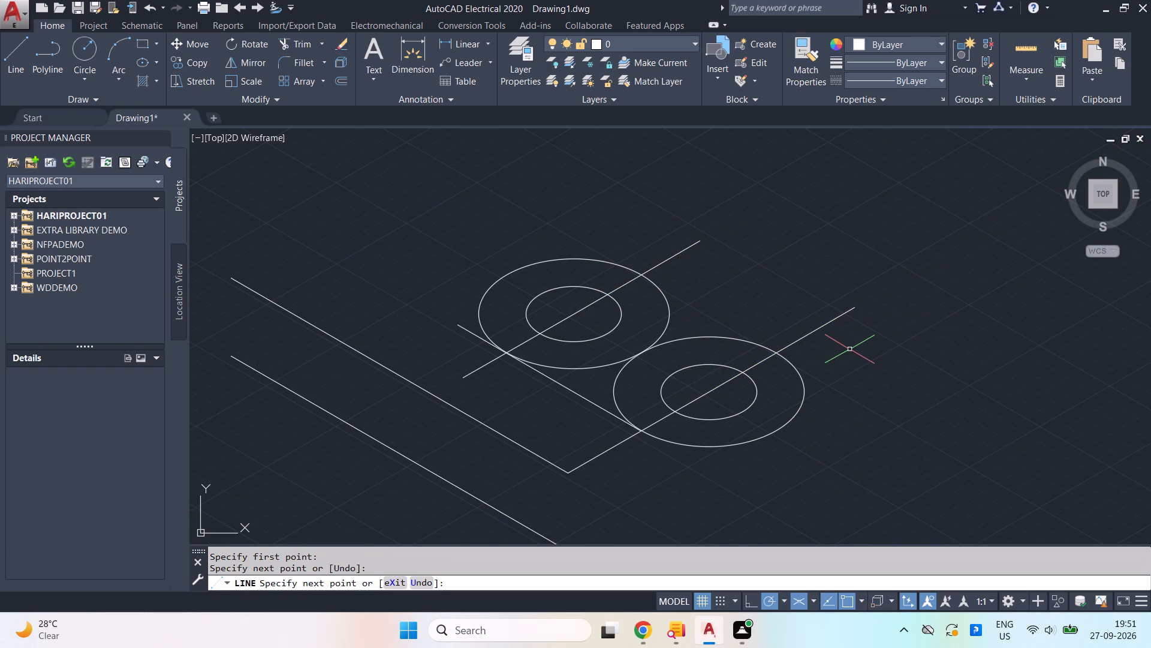
Draw a line about 34.2 units long at 150° from the far crossing on the original outer isocircle, past the copied outer isocircle.
key("l")
key("Return")
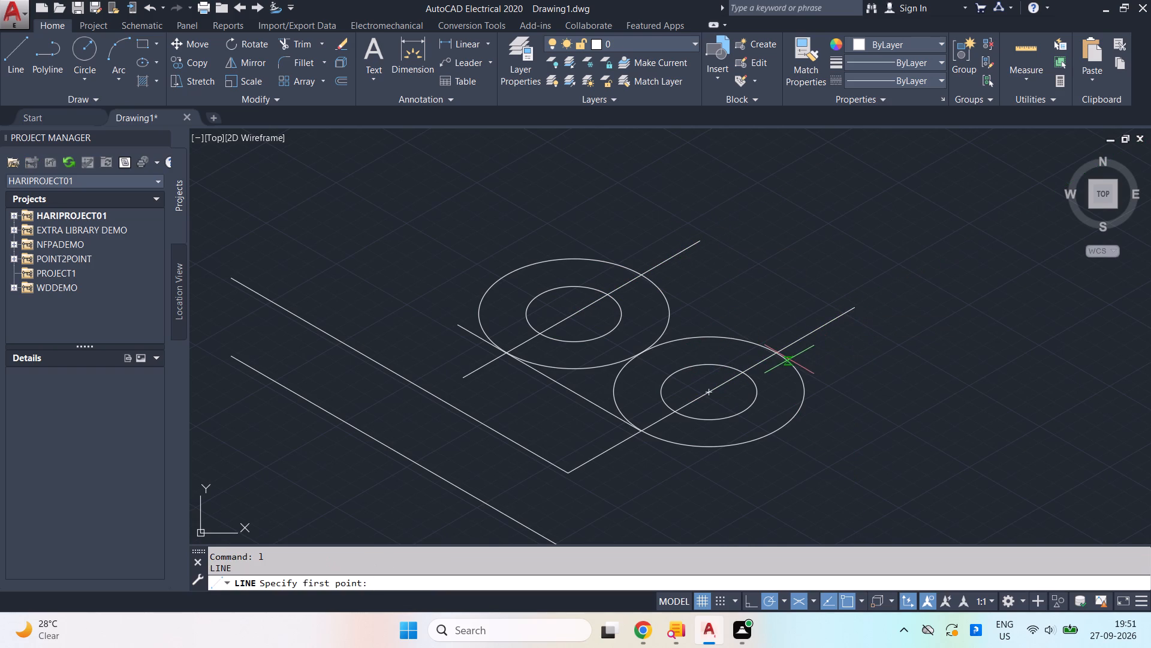
left_click(773, 353)
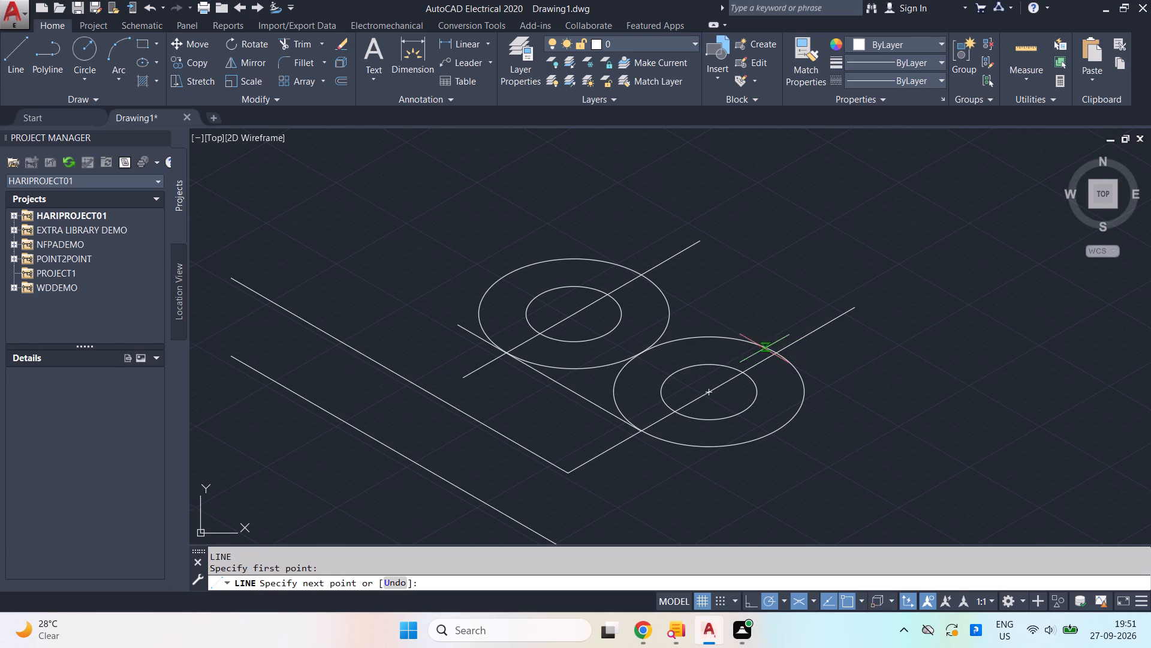
left_click(608, 253)
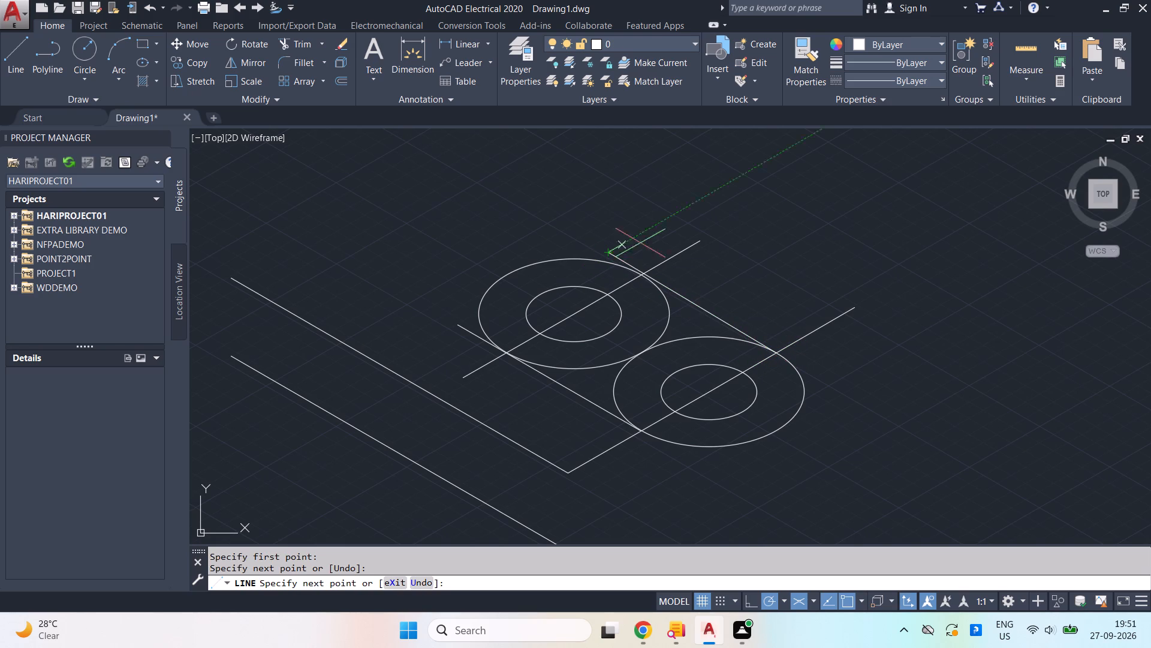
key("ctrl+z")
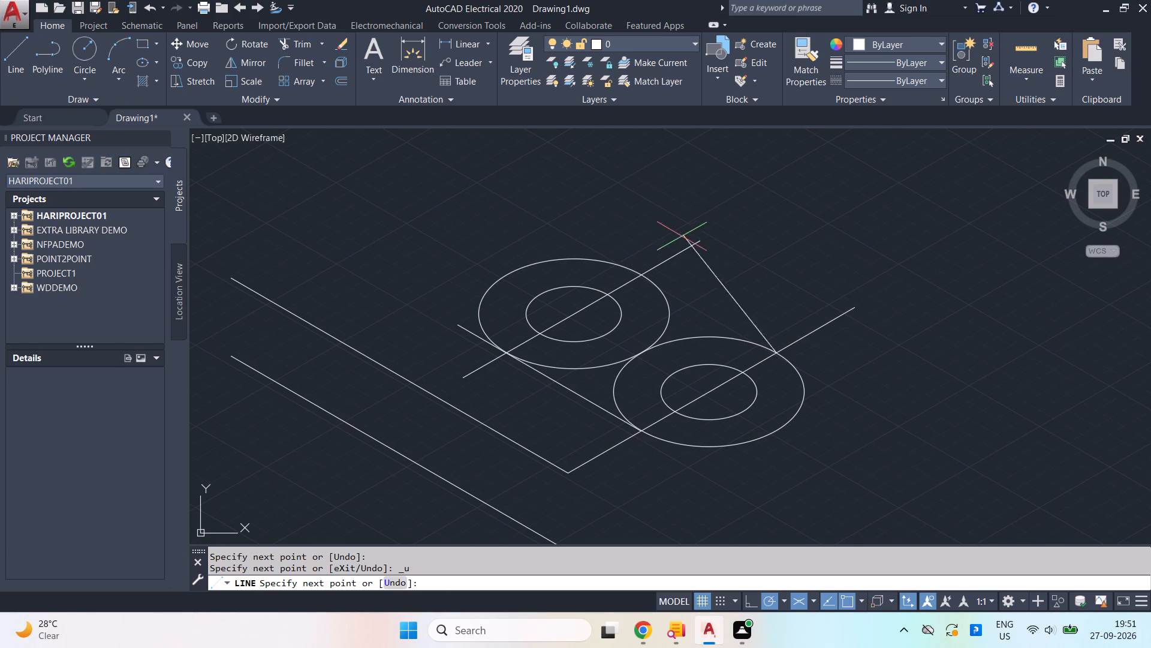
left_click(583, 243)
key("space")
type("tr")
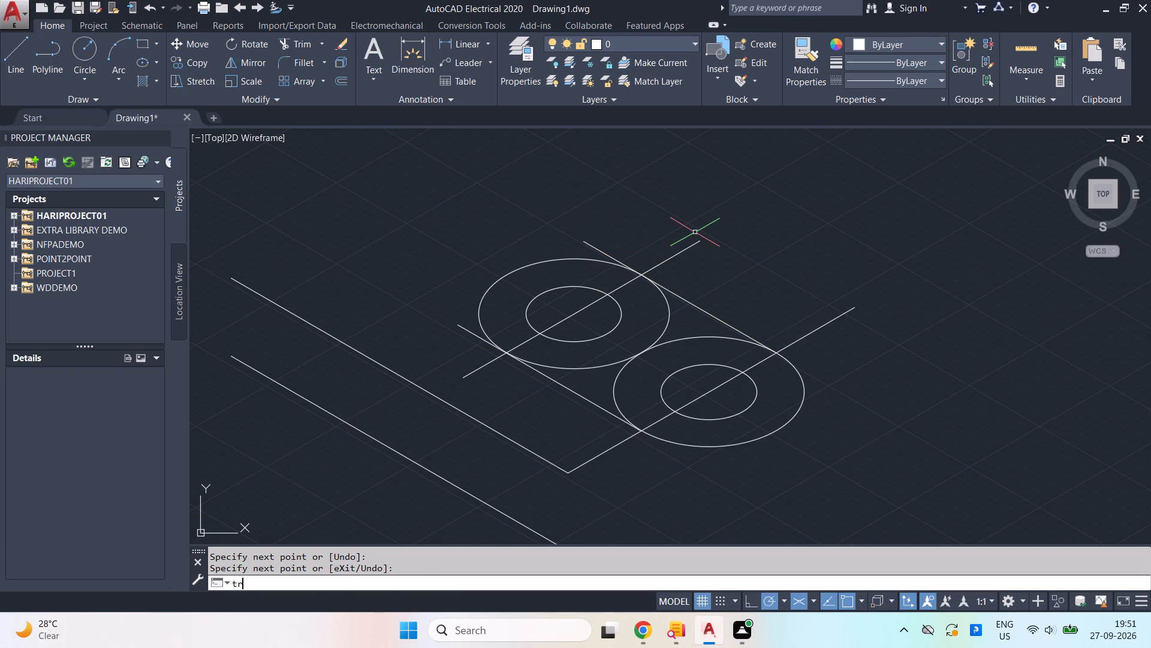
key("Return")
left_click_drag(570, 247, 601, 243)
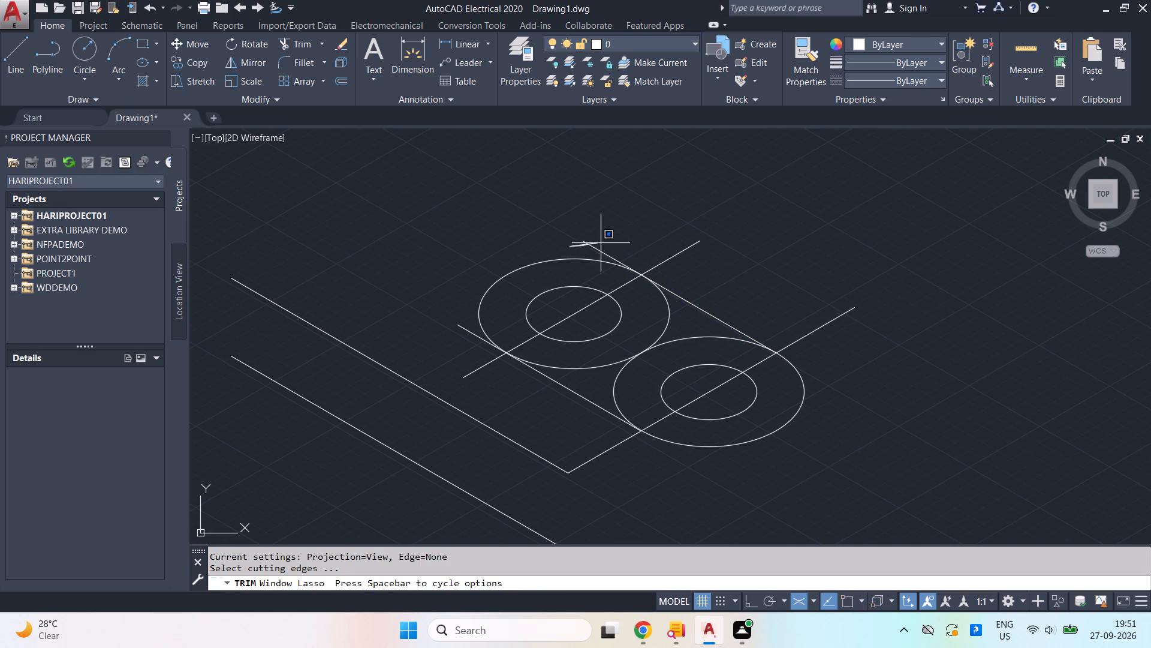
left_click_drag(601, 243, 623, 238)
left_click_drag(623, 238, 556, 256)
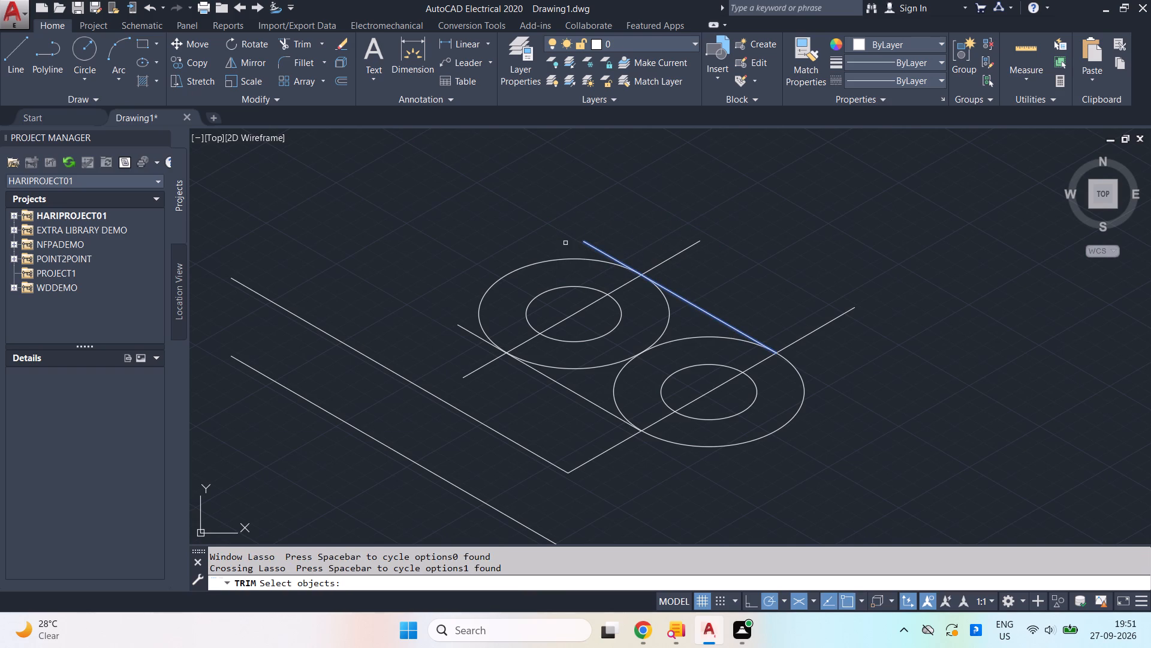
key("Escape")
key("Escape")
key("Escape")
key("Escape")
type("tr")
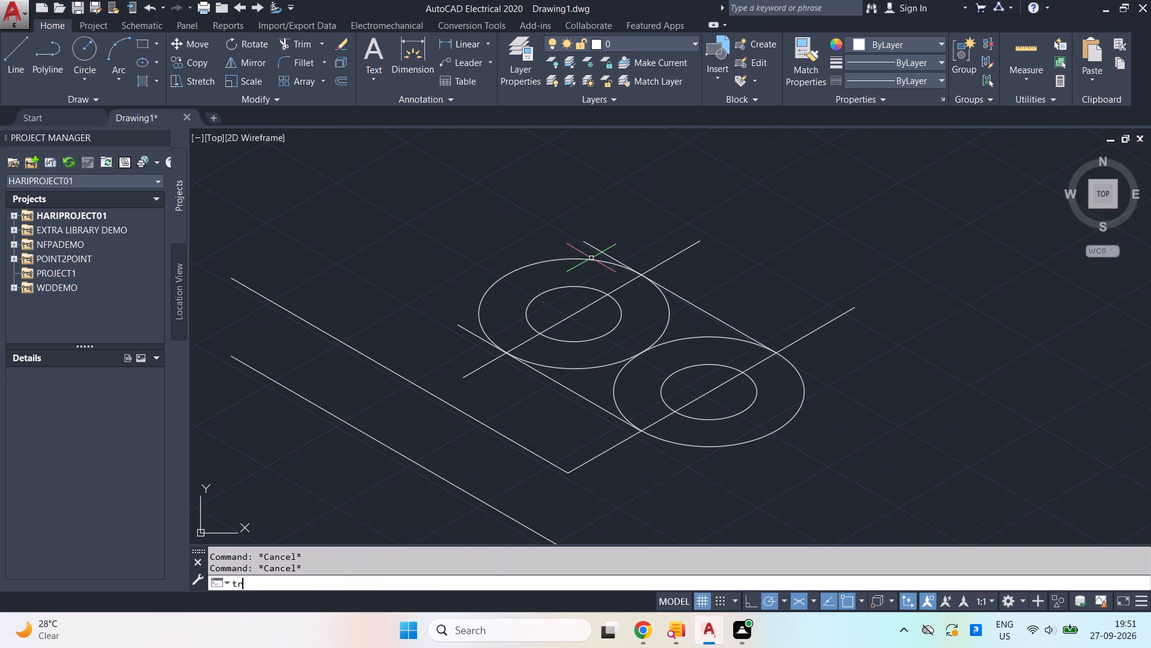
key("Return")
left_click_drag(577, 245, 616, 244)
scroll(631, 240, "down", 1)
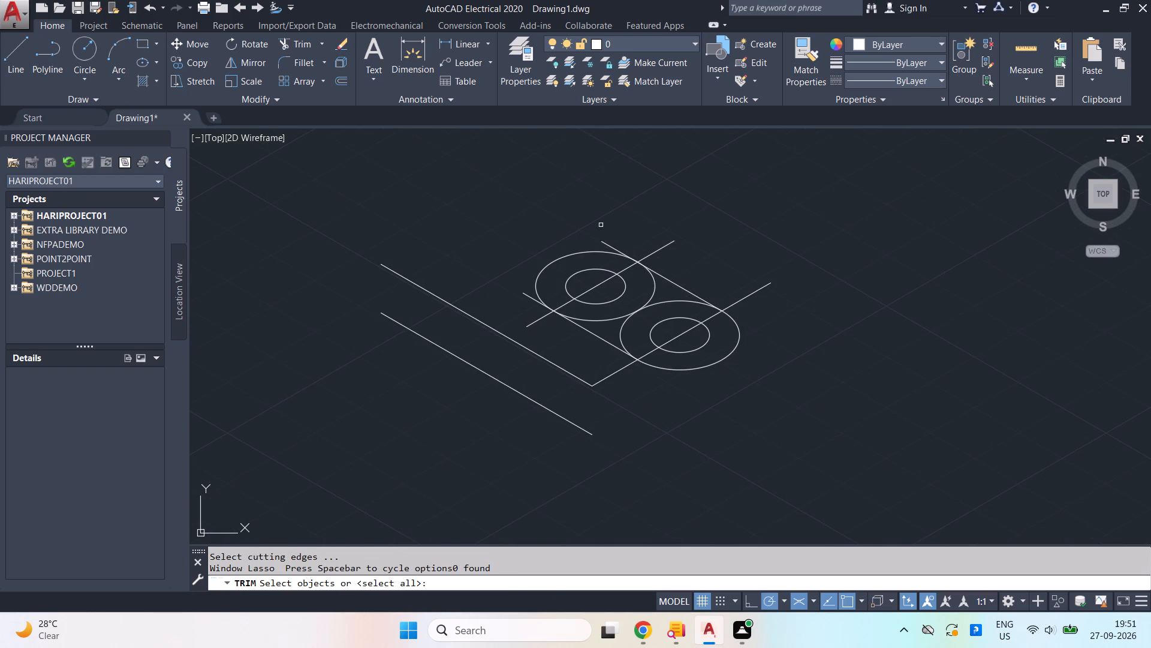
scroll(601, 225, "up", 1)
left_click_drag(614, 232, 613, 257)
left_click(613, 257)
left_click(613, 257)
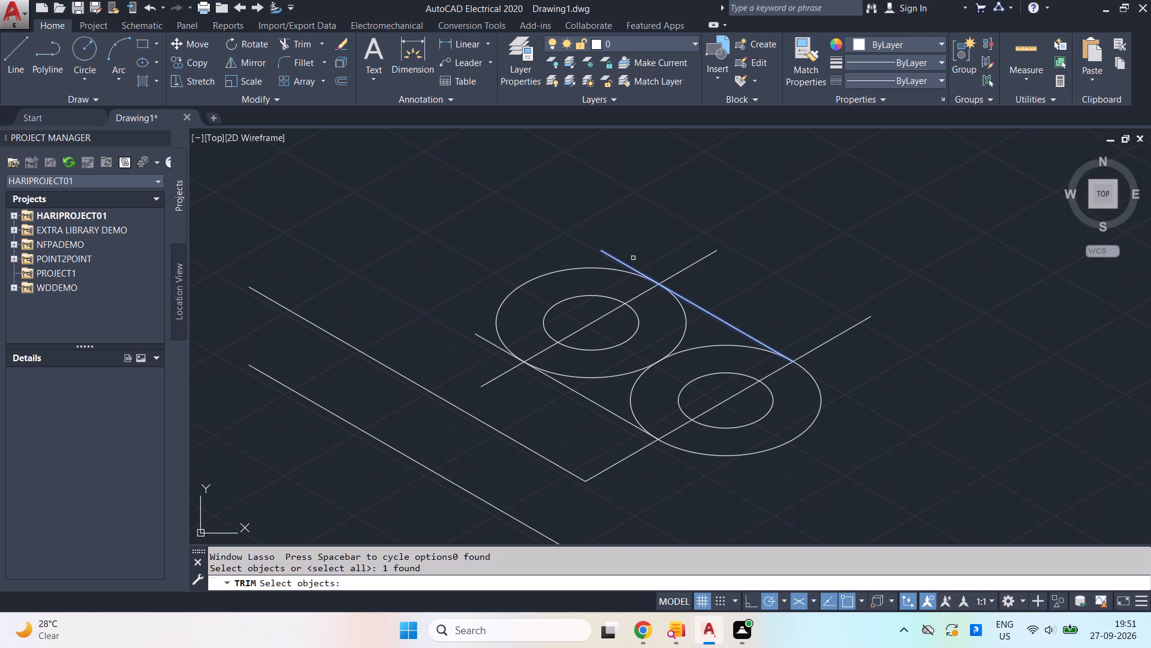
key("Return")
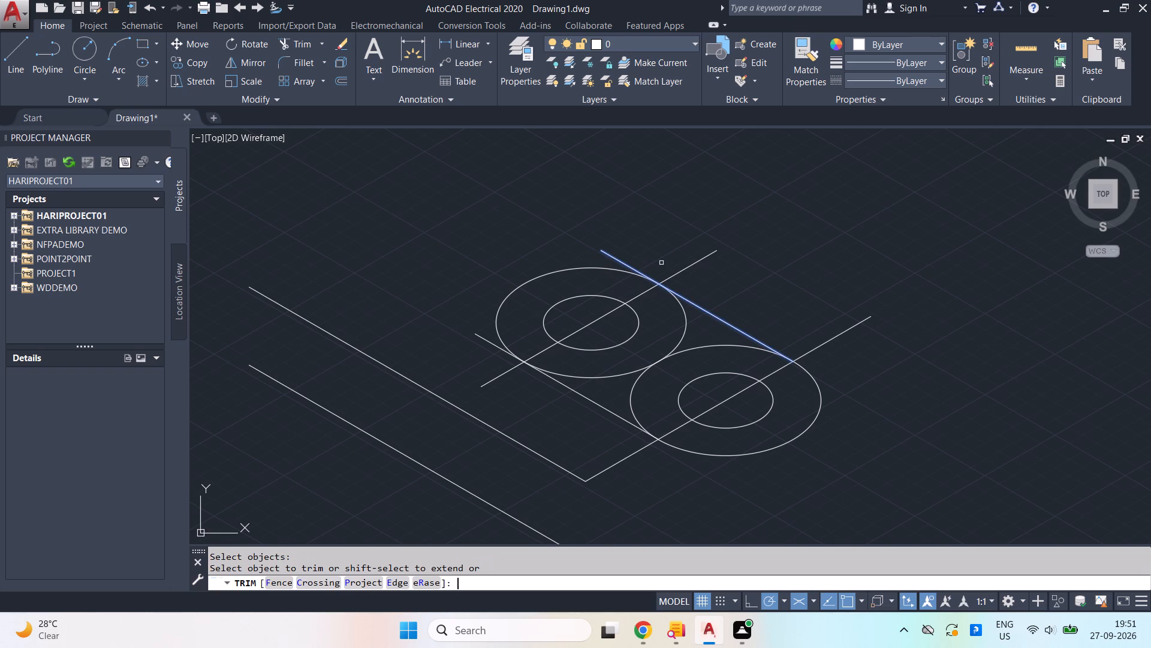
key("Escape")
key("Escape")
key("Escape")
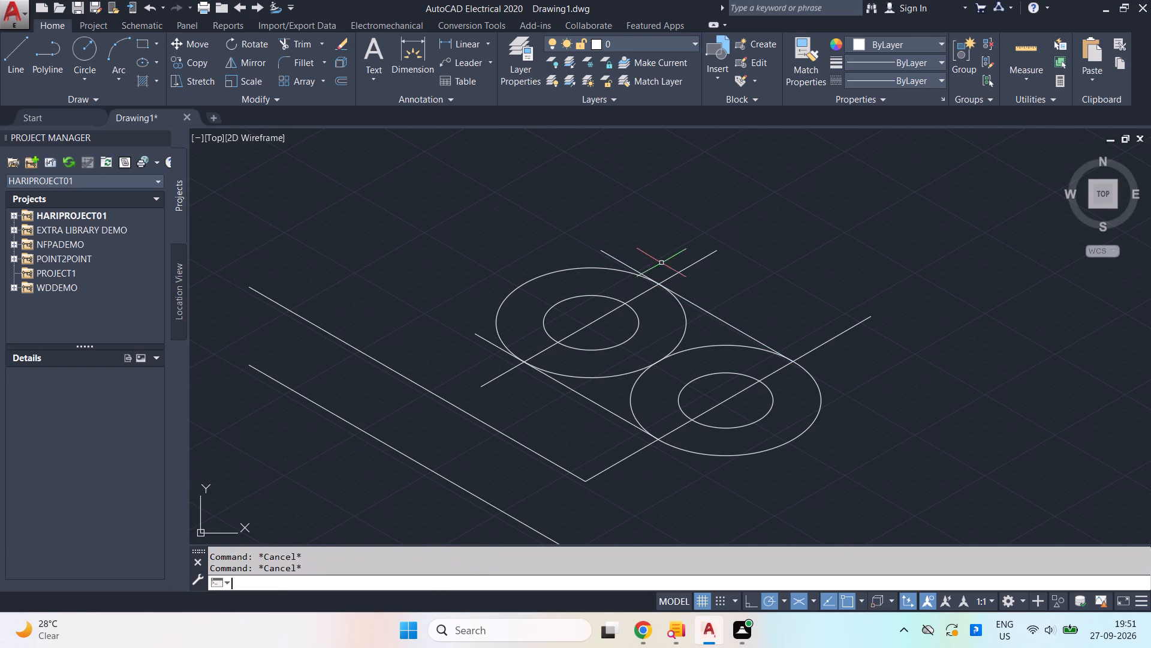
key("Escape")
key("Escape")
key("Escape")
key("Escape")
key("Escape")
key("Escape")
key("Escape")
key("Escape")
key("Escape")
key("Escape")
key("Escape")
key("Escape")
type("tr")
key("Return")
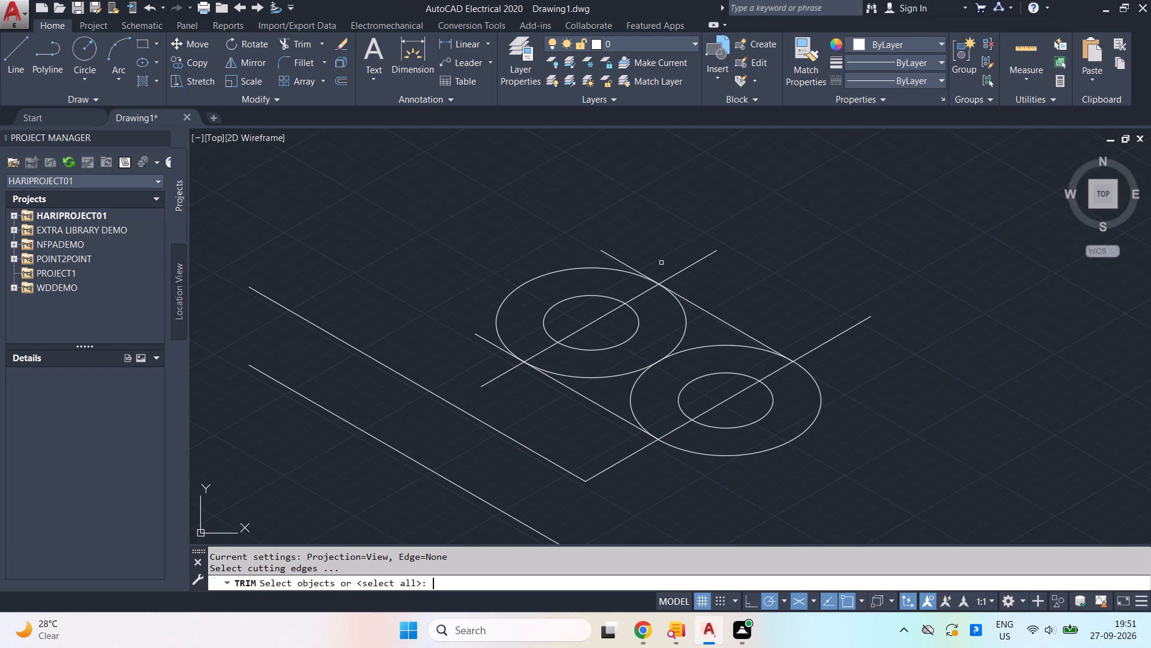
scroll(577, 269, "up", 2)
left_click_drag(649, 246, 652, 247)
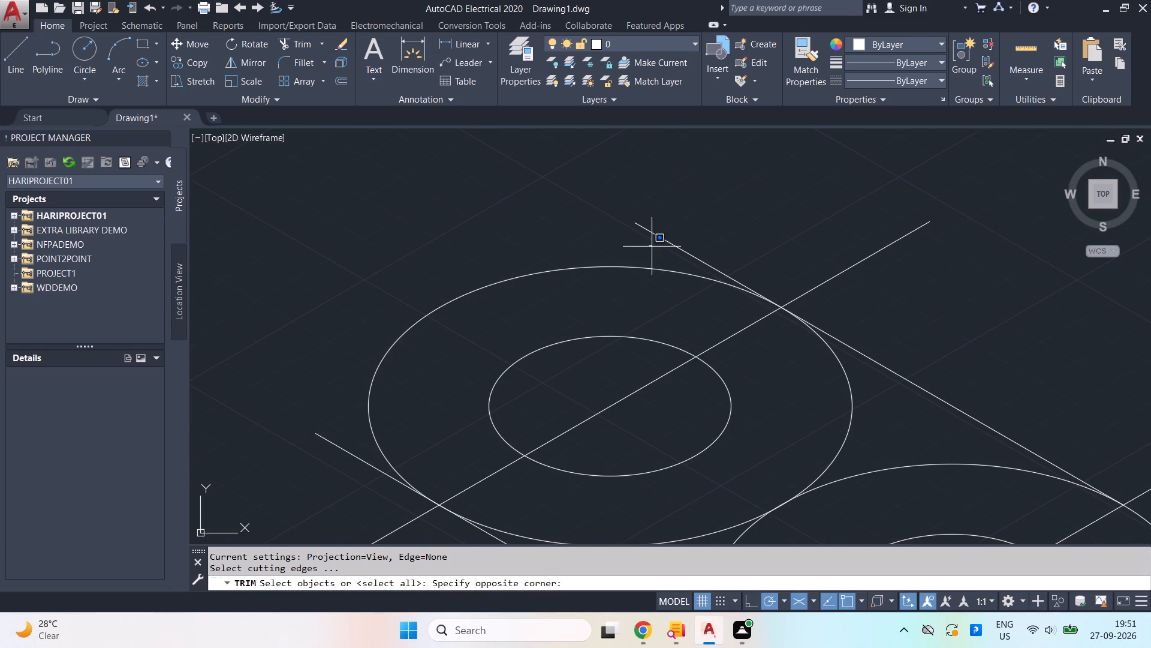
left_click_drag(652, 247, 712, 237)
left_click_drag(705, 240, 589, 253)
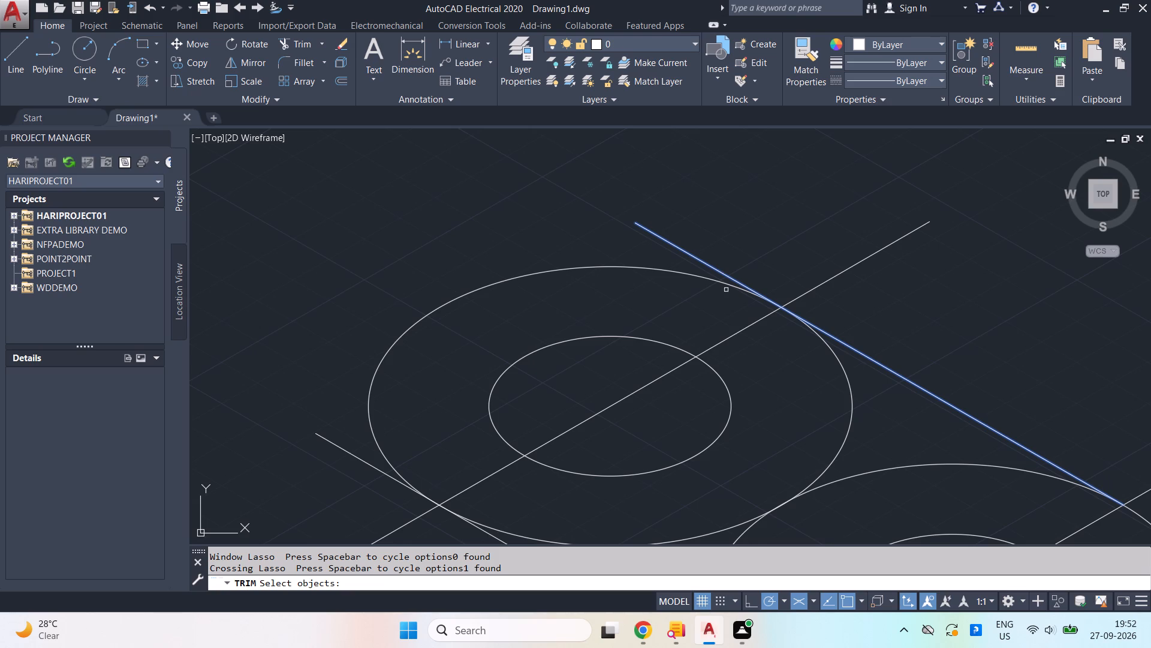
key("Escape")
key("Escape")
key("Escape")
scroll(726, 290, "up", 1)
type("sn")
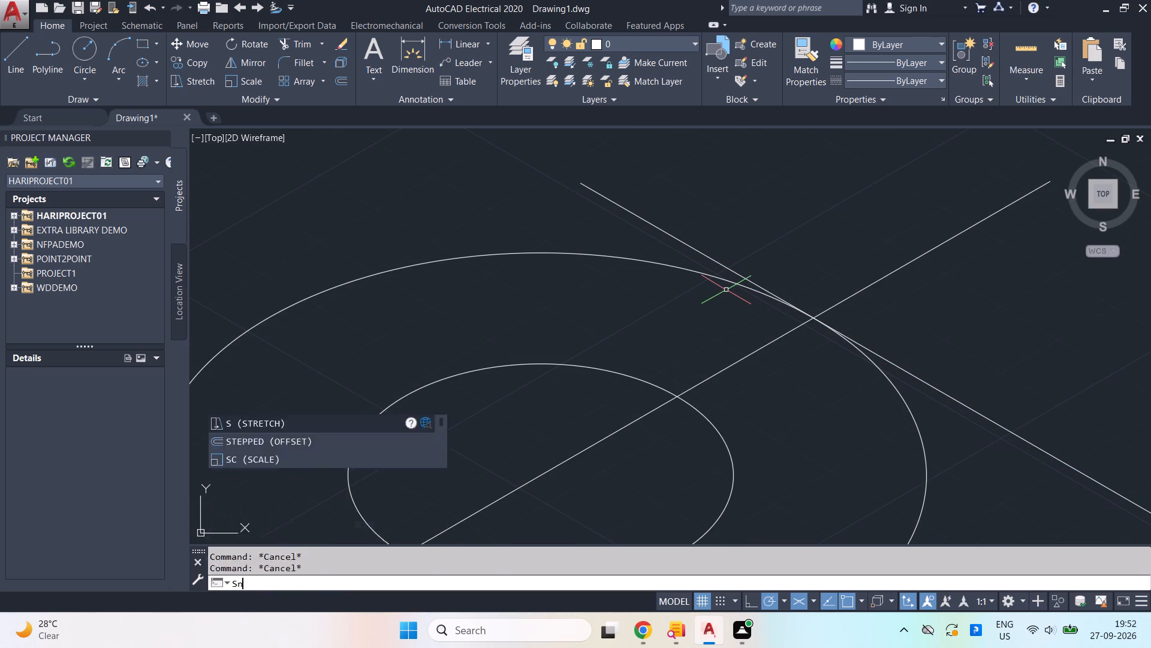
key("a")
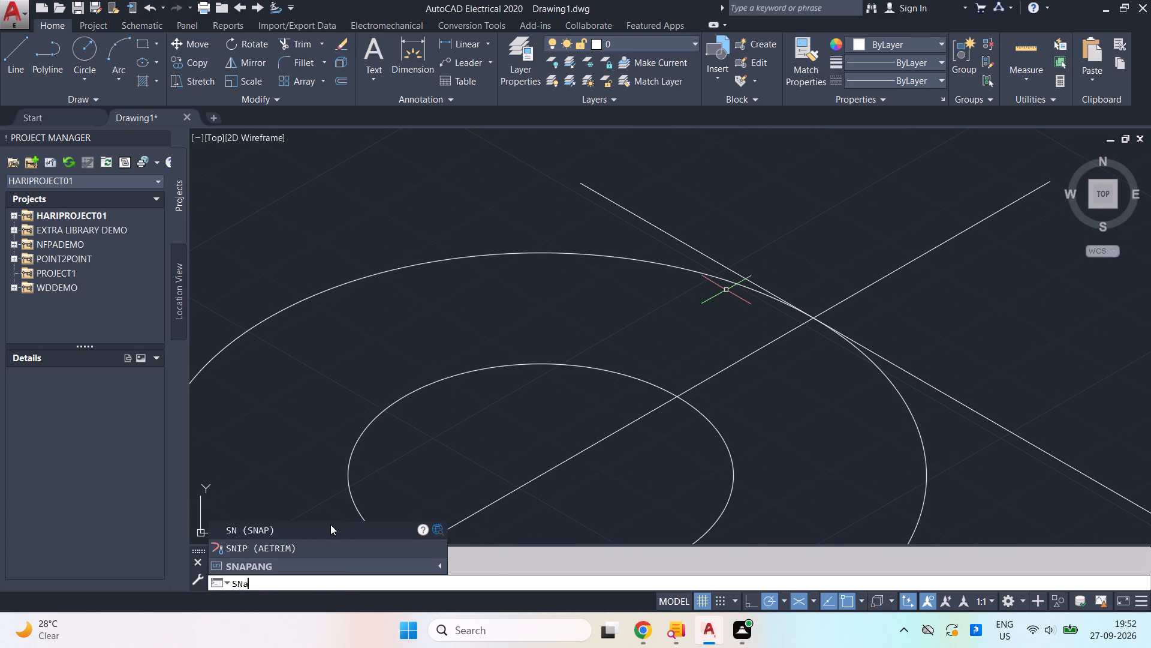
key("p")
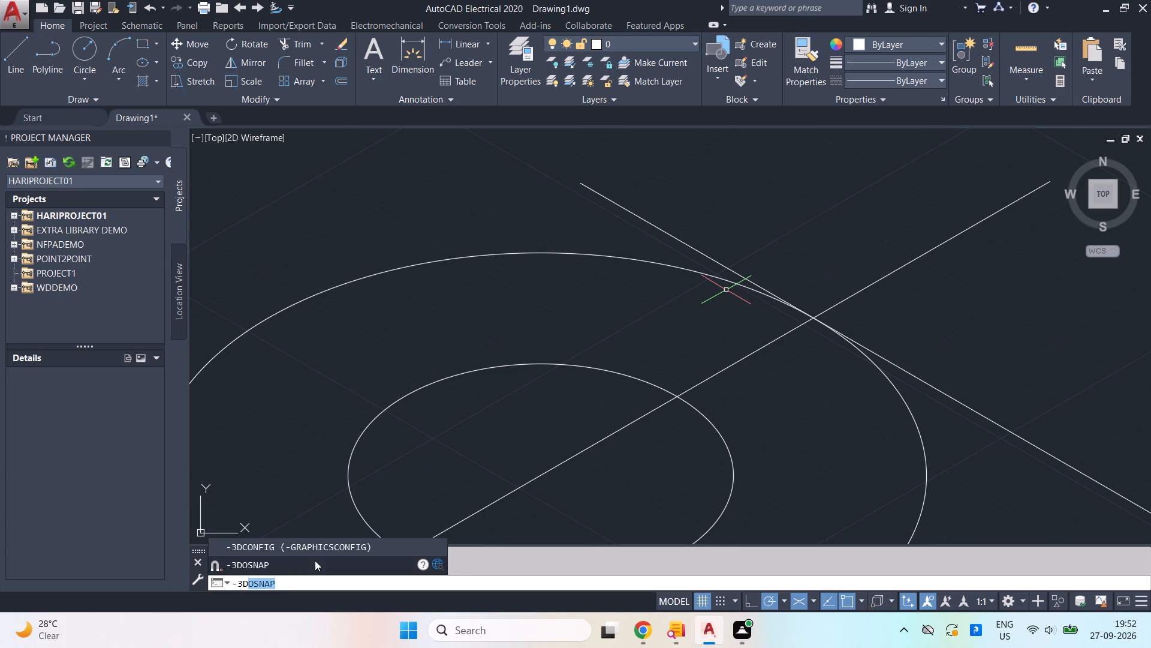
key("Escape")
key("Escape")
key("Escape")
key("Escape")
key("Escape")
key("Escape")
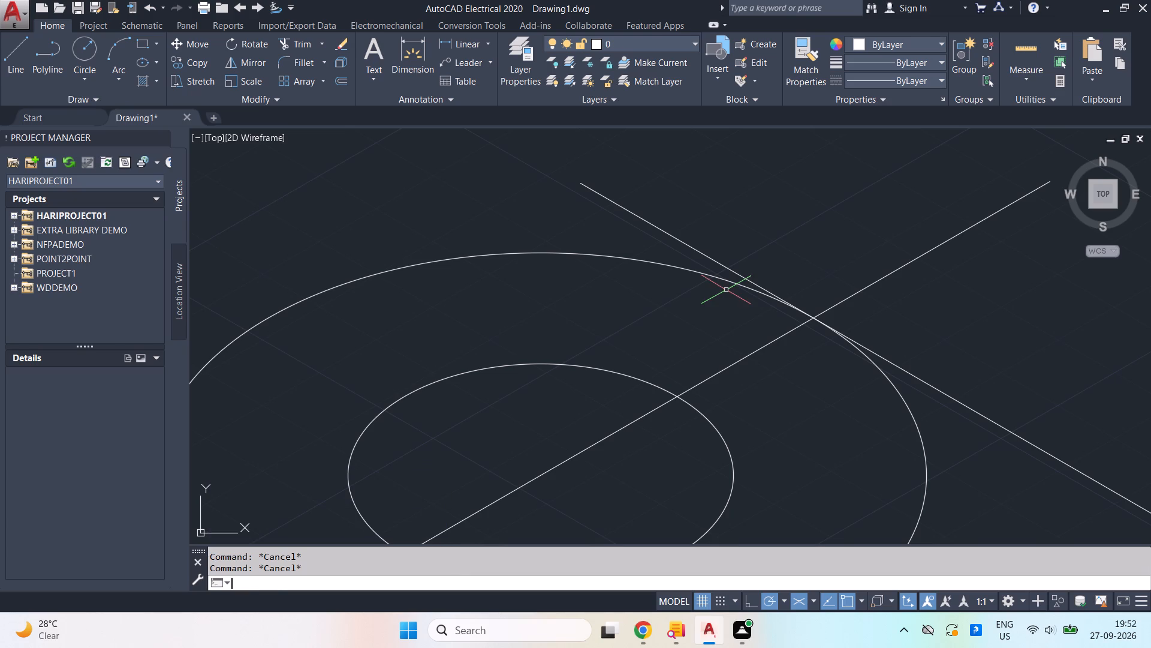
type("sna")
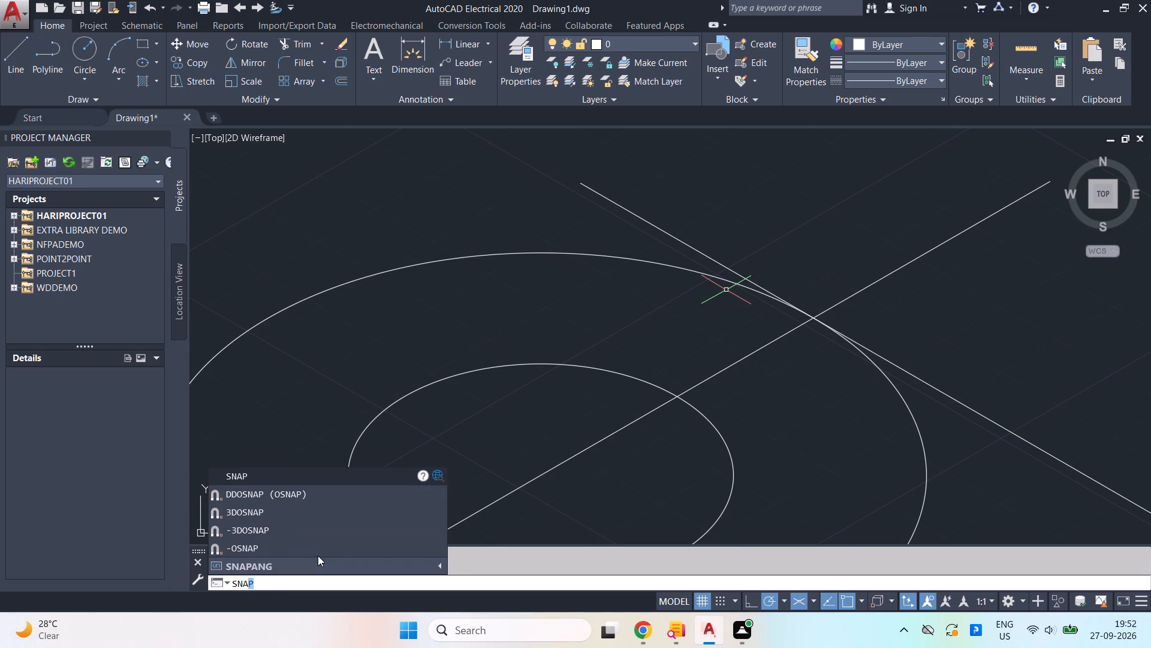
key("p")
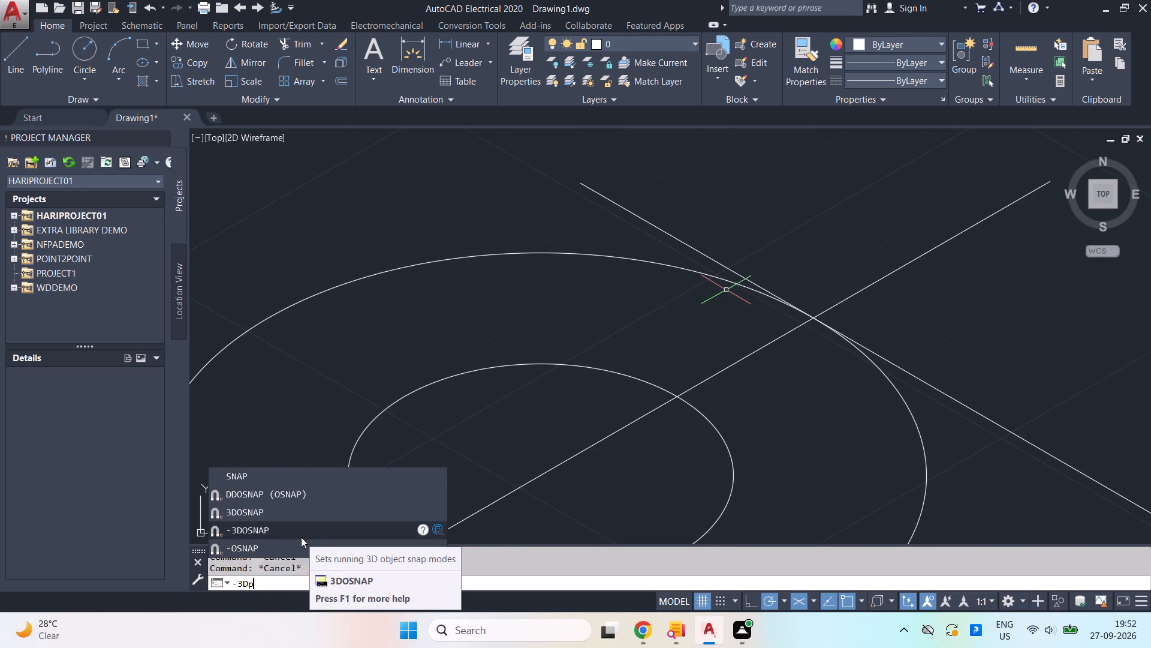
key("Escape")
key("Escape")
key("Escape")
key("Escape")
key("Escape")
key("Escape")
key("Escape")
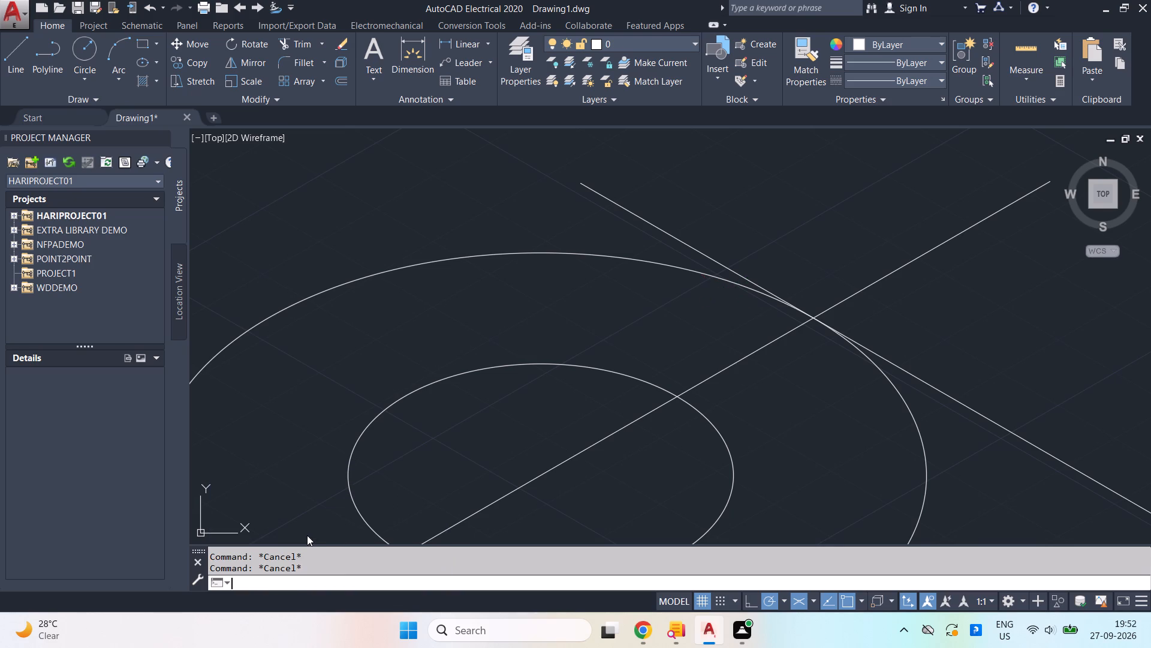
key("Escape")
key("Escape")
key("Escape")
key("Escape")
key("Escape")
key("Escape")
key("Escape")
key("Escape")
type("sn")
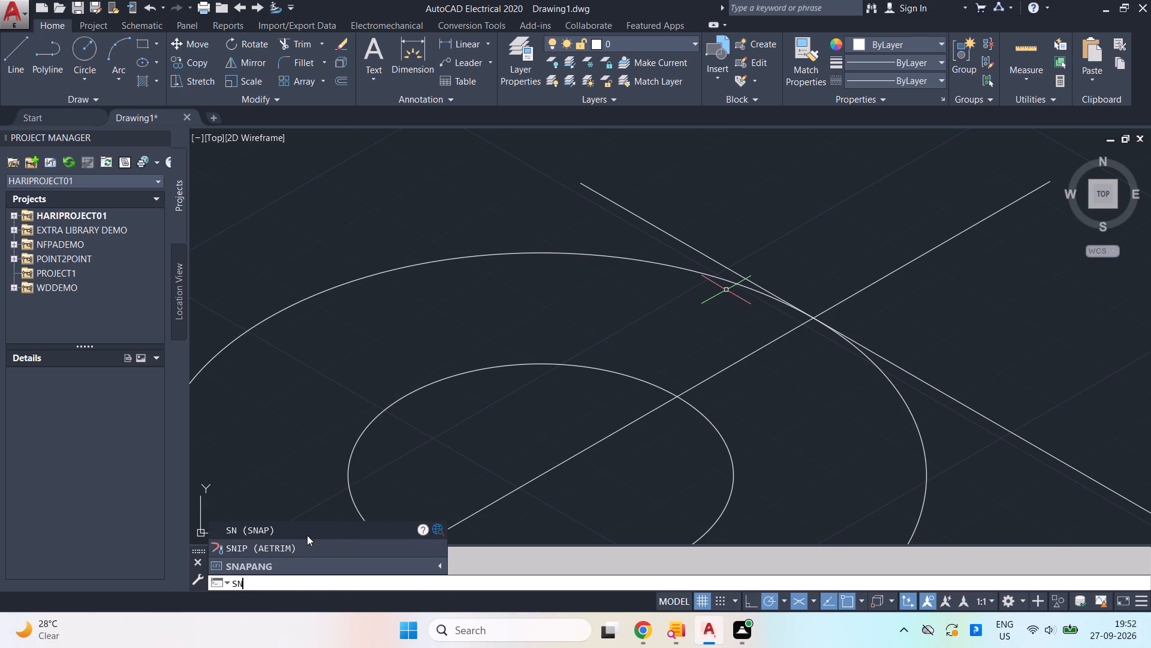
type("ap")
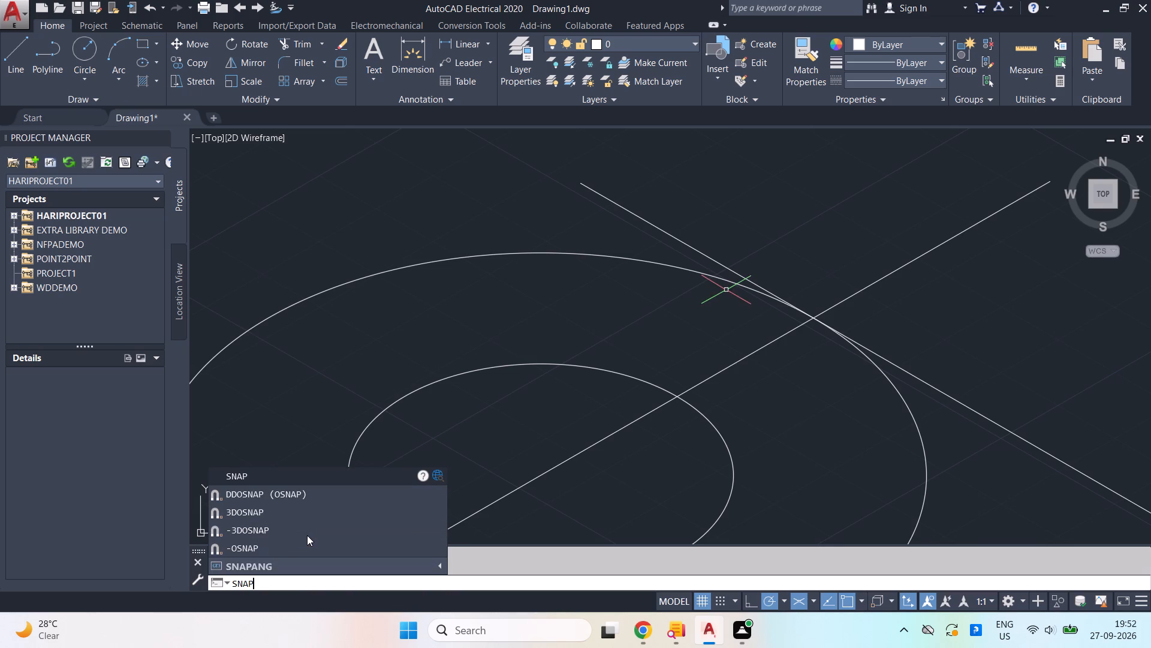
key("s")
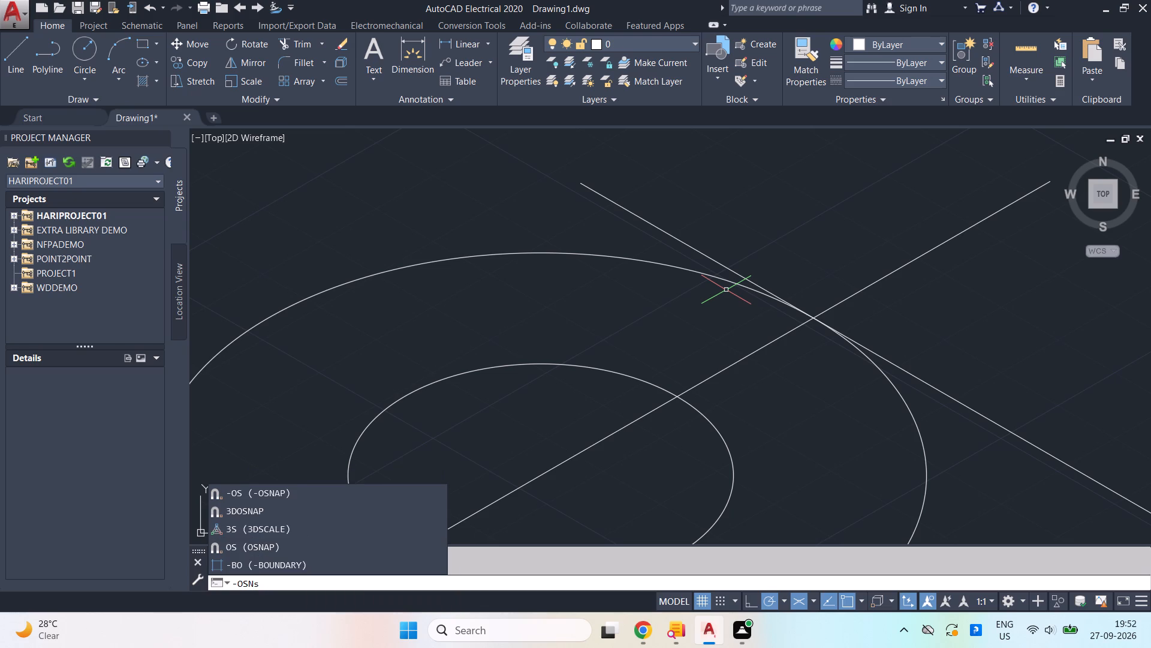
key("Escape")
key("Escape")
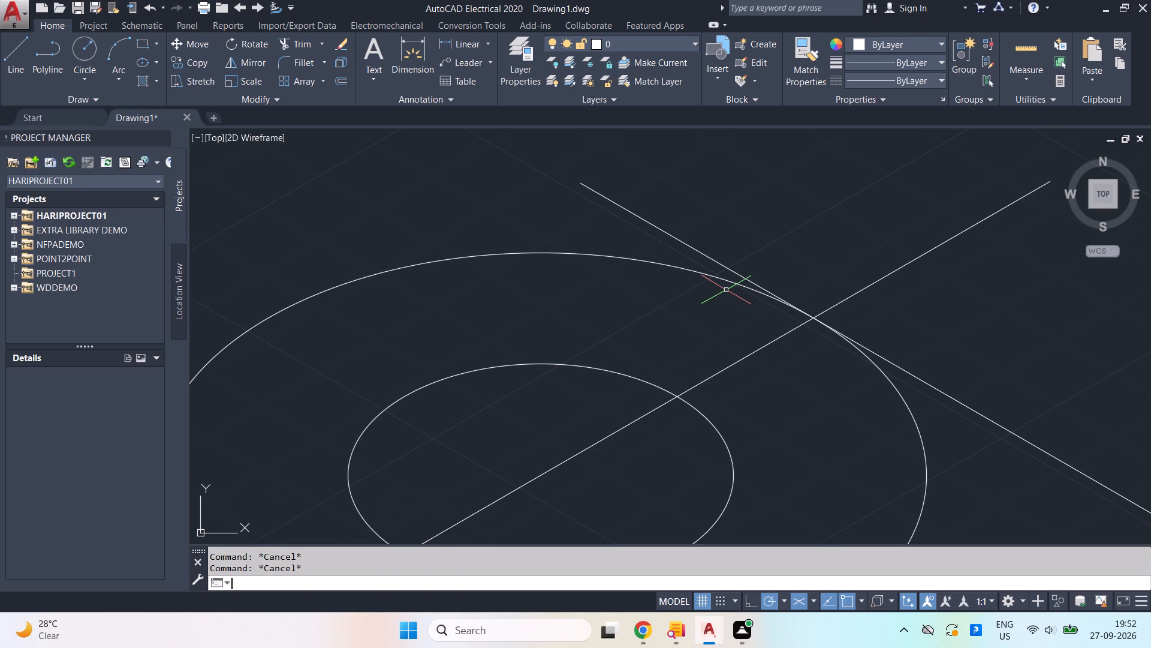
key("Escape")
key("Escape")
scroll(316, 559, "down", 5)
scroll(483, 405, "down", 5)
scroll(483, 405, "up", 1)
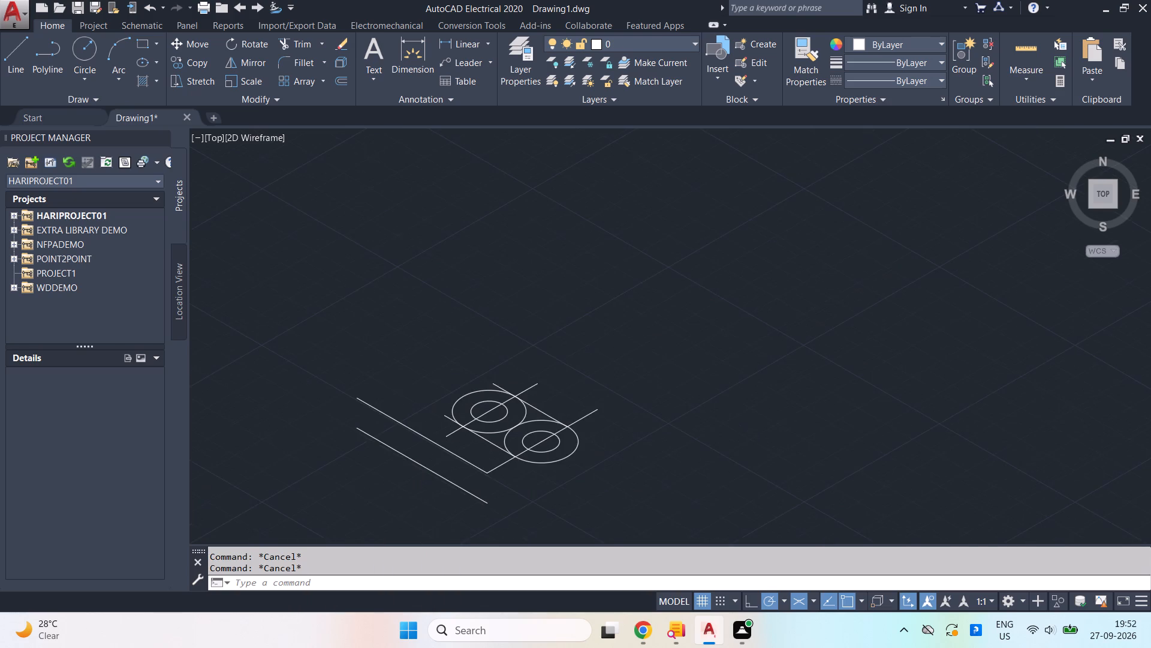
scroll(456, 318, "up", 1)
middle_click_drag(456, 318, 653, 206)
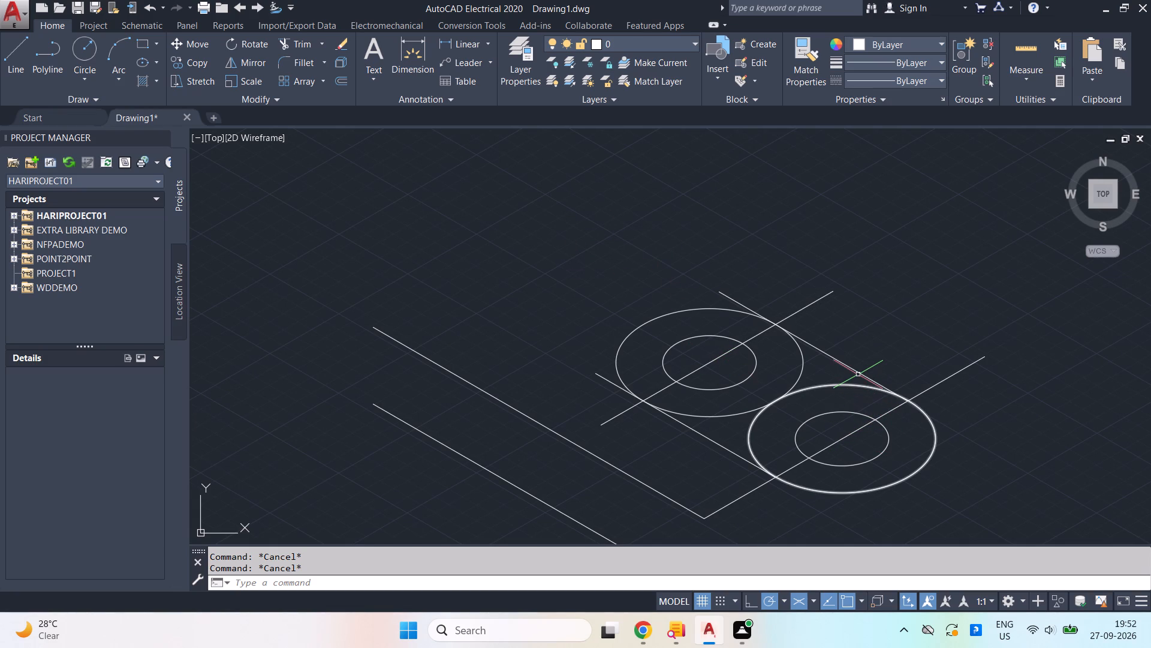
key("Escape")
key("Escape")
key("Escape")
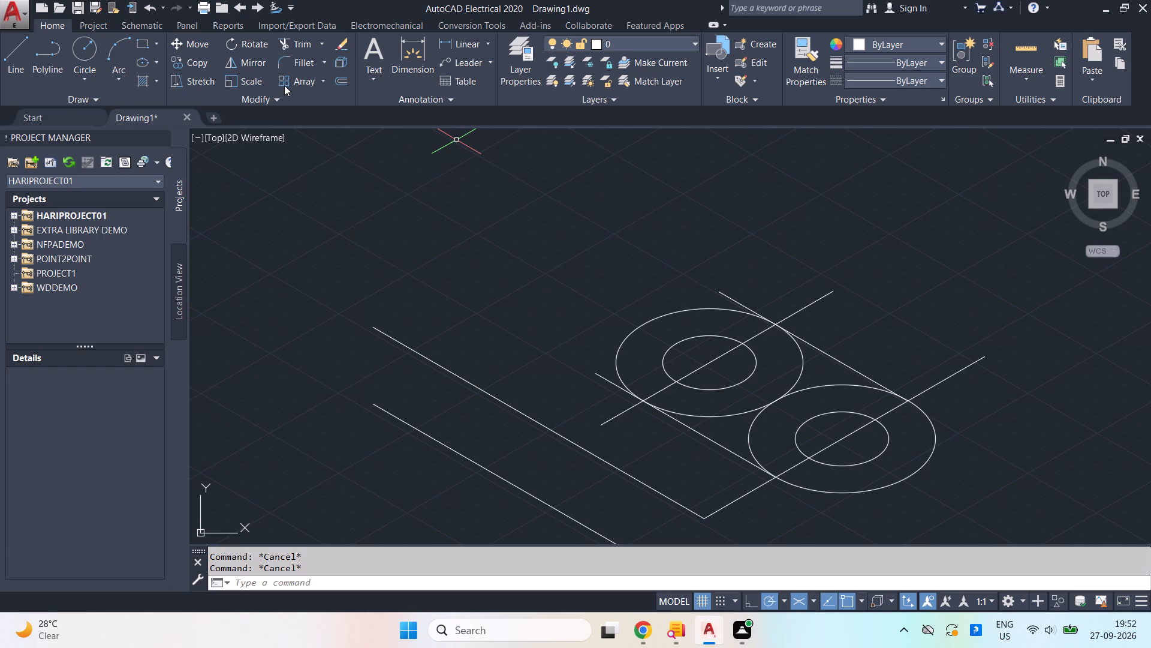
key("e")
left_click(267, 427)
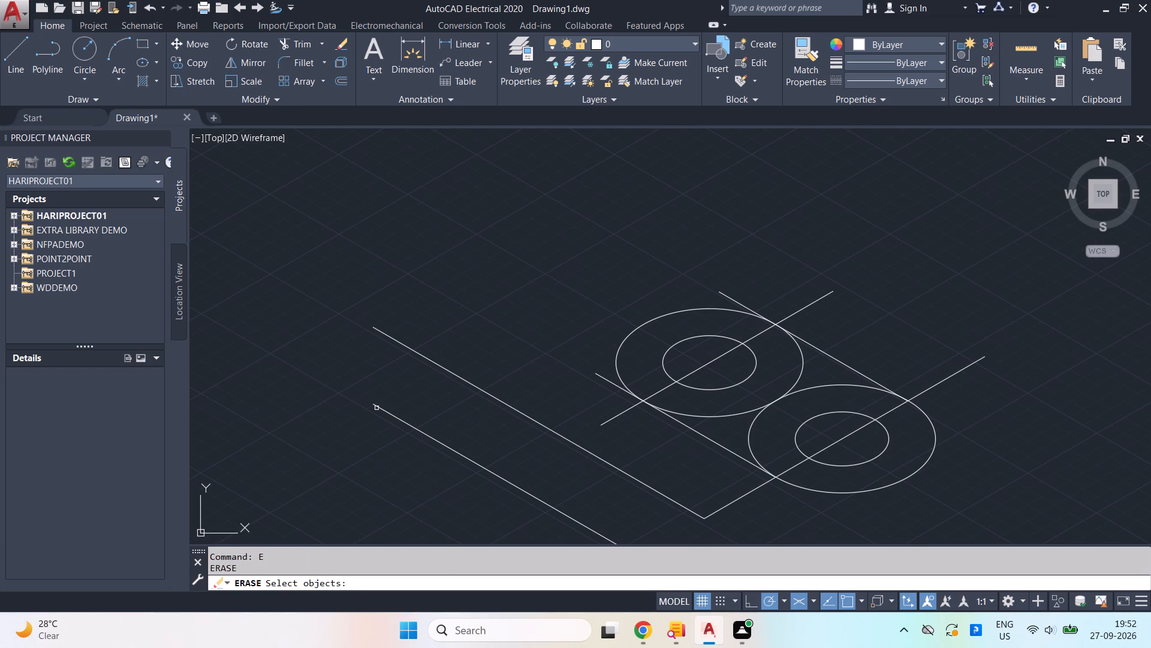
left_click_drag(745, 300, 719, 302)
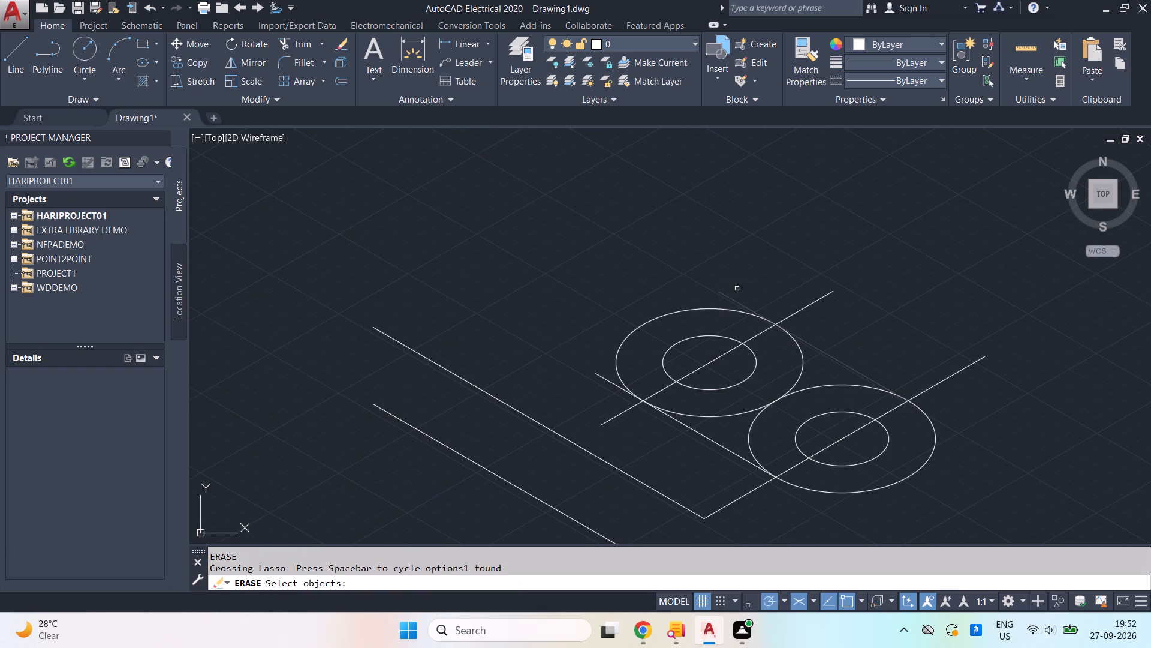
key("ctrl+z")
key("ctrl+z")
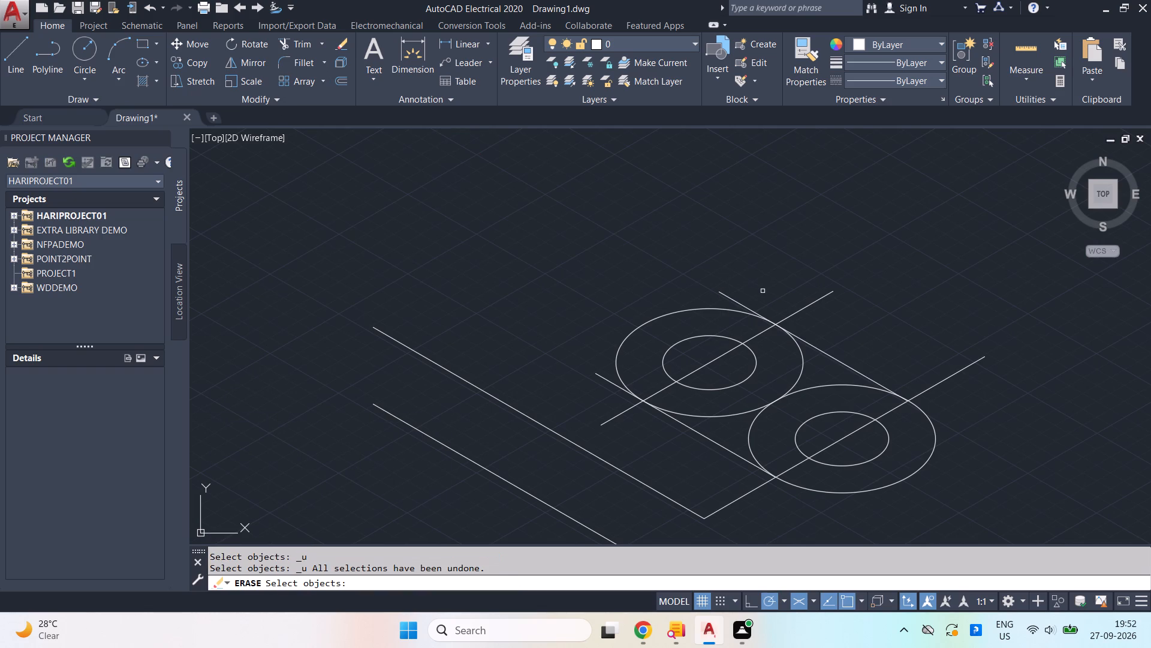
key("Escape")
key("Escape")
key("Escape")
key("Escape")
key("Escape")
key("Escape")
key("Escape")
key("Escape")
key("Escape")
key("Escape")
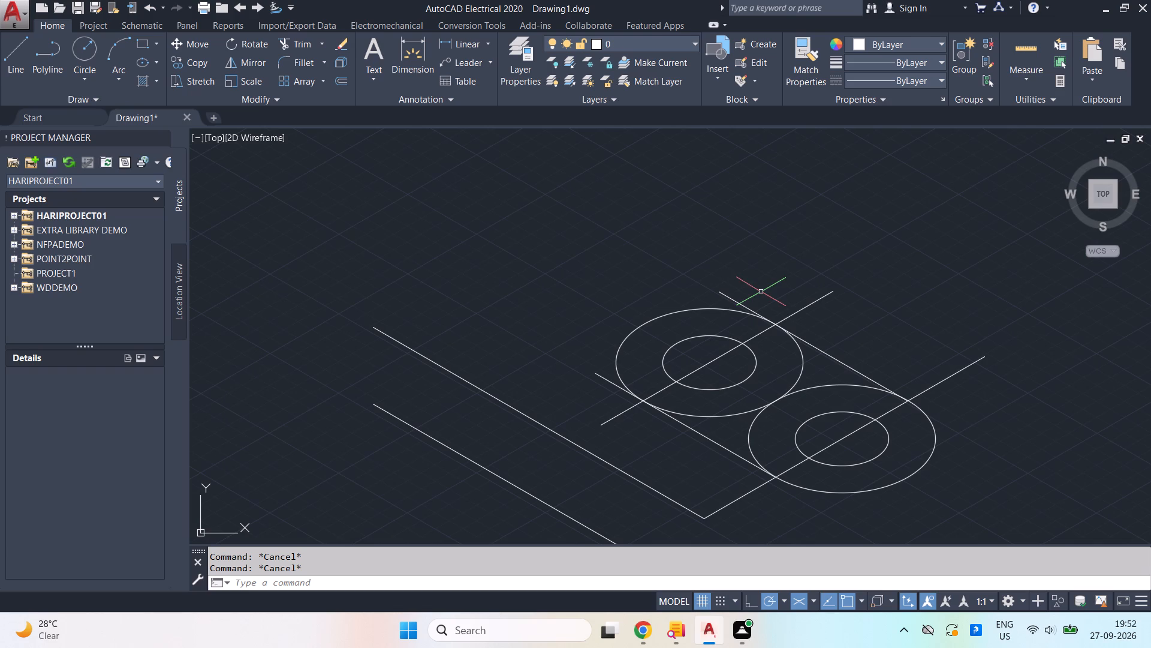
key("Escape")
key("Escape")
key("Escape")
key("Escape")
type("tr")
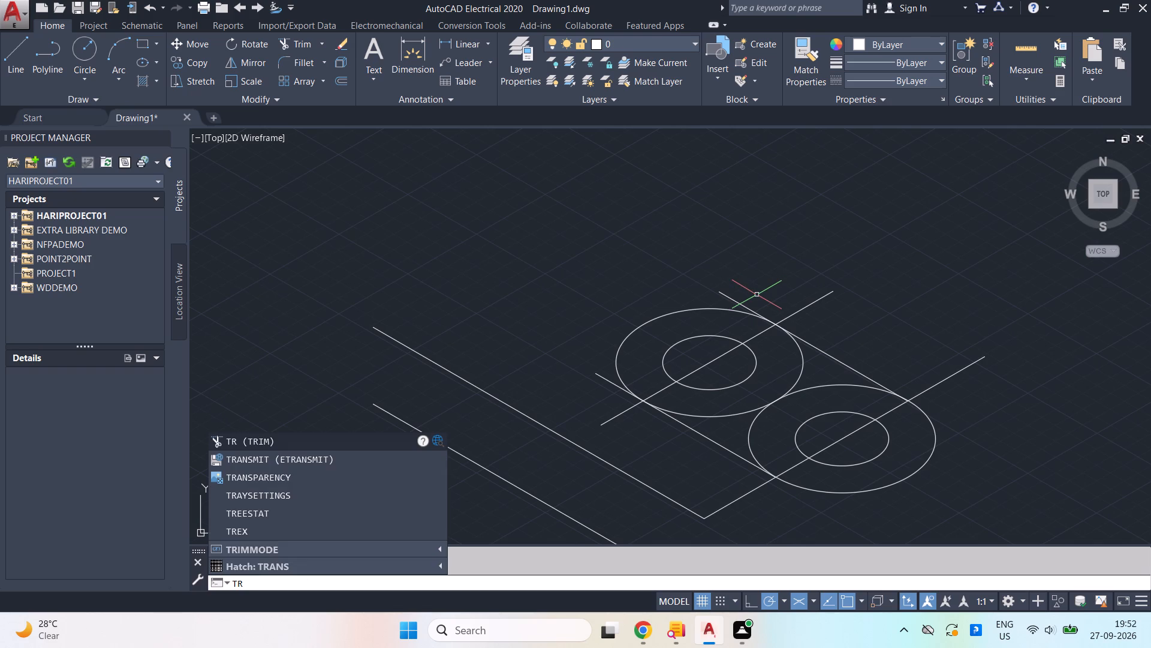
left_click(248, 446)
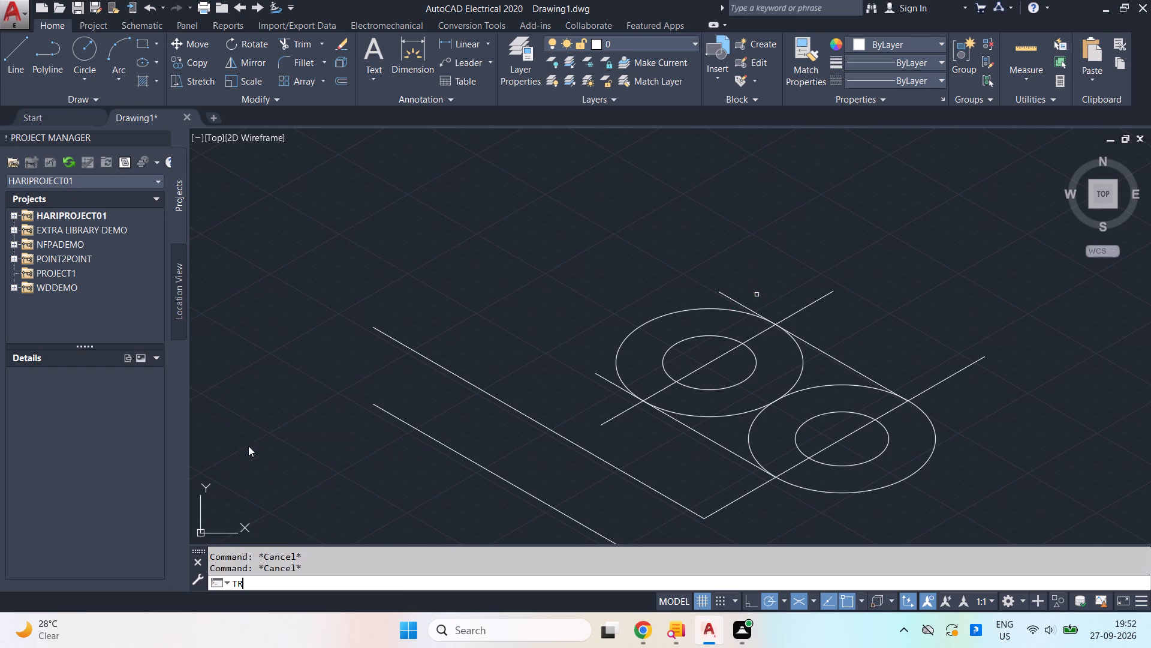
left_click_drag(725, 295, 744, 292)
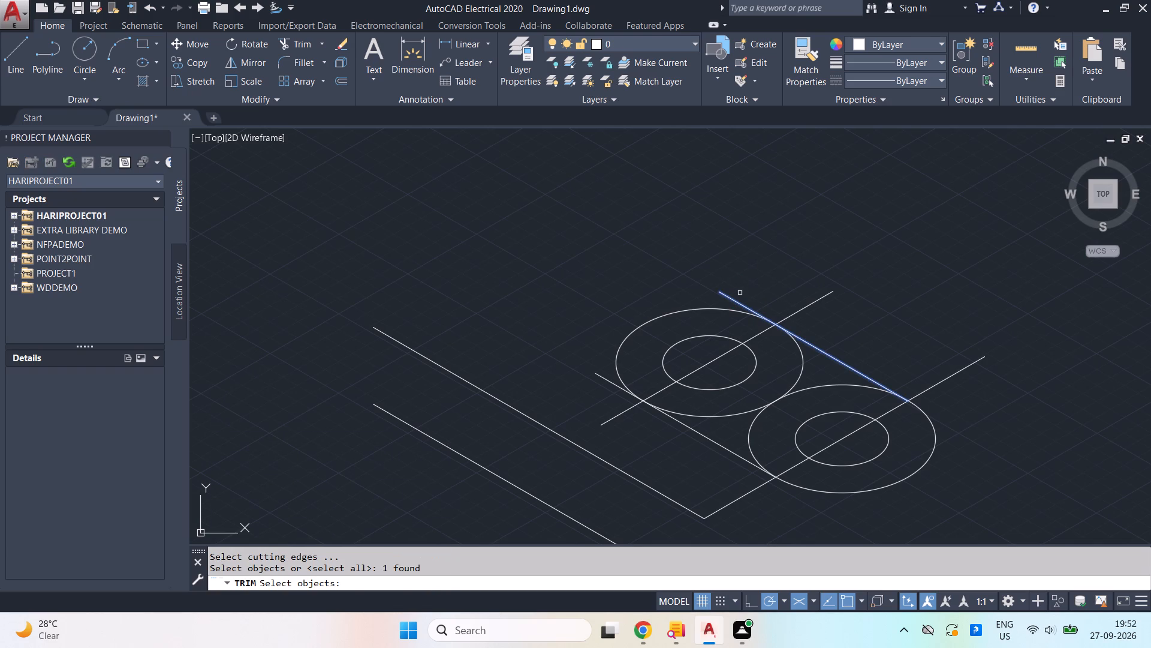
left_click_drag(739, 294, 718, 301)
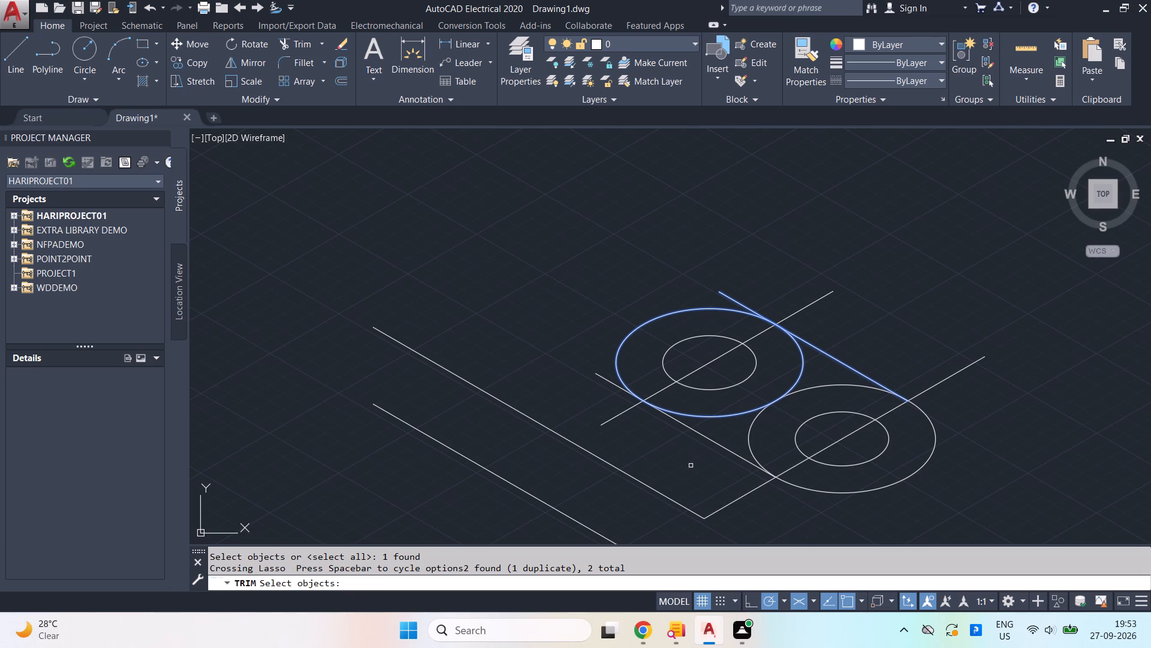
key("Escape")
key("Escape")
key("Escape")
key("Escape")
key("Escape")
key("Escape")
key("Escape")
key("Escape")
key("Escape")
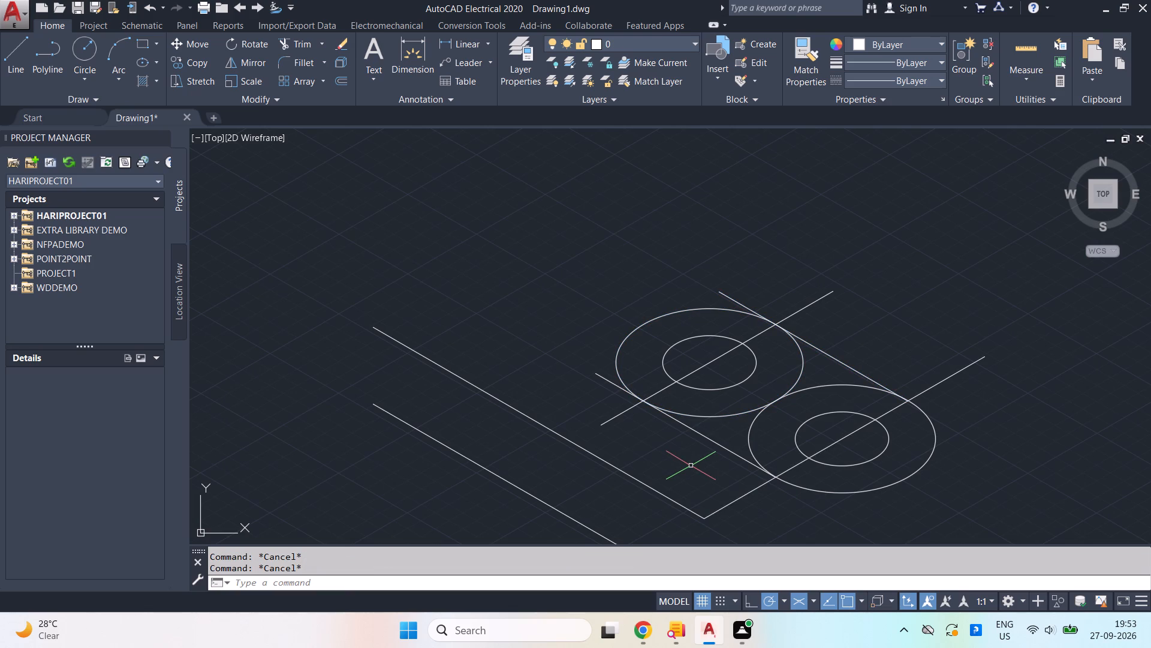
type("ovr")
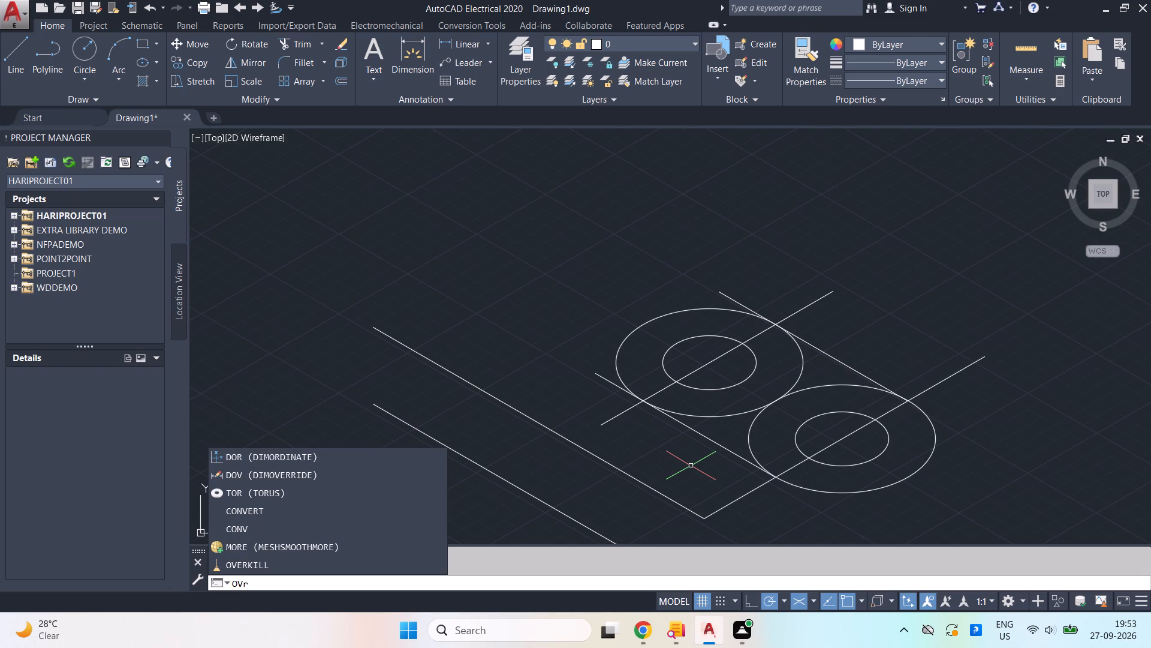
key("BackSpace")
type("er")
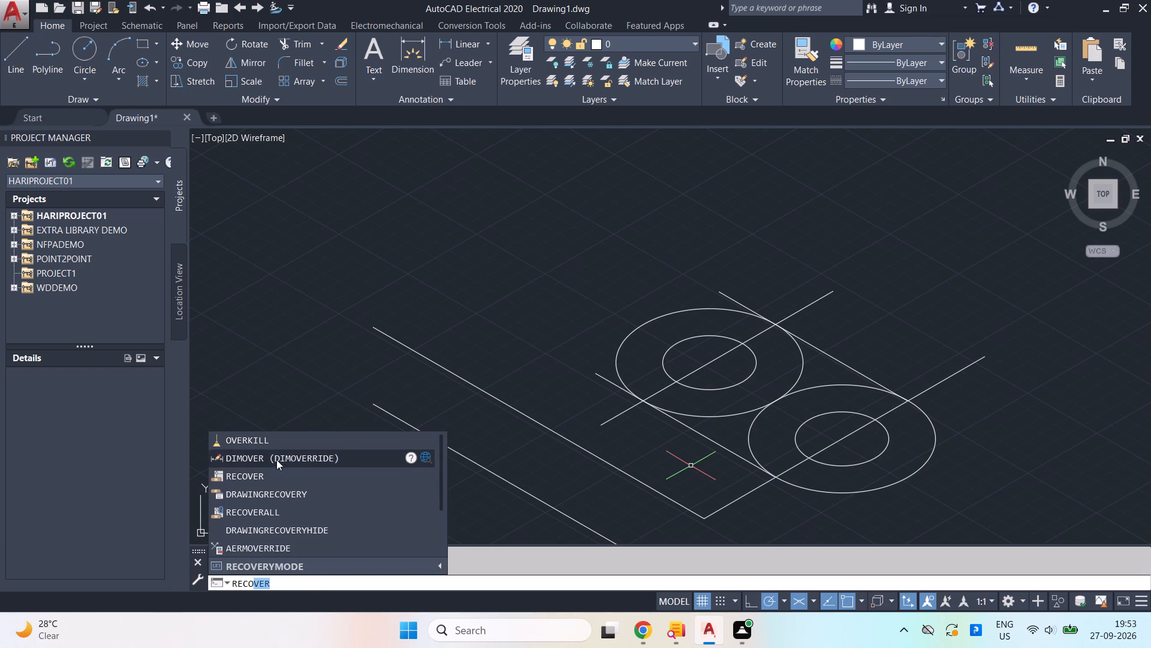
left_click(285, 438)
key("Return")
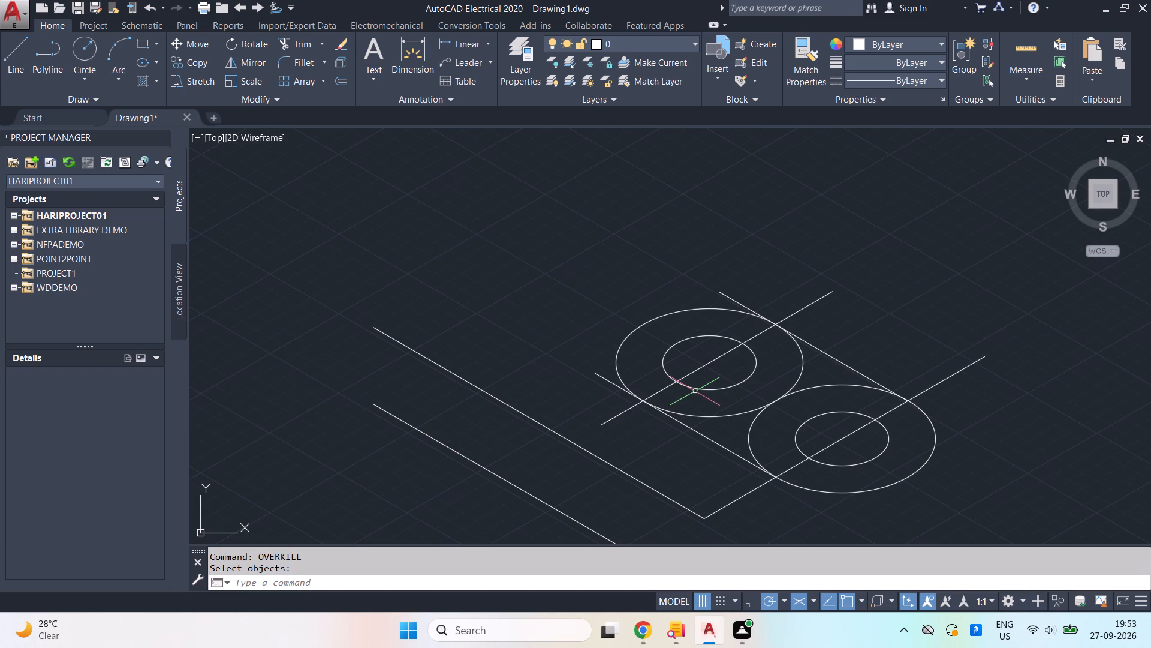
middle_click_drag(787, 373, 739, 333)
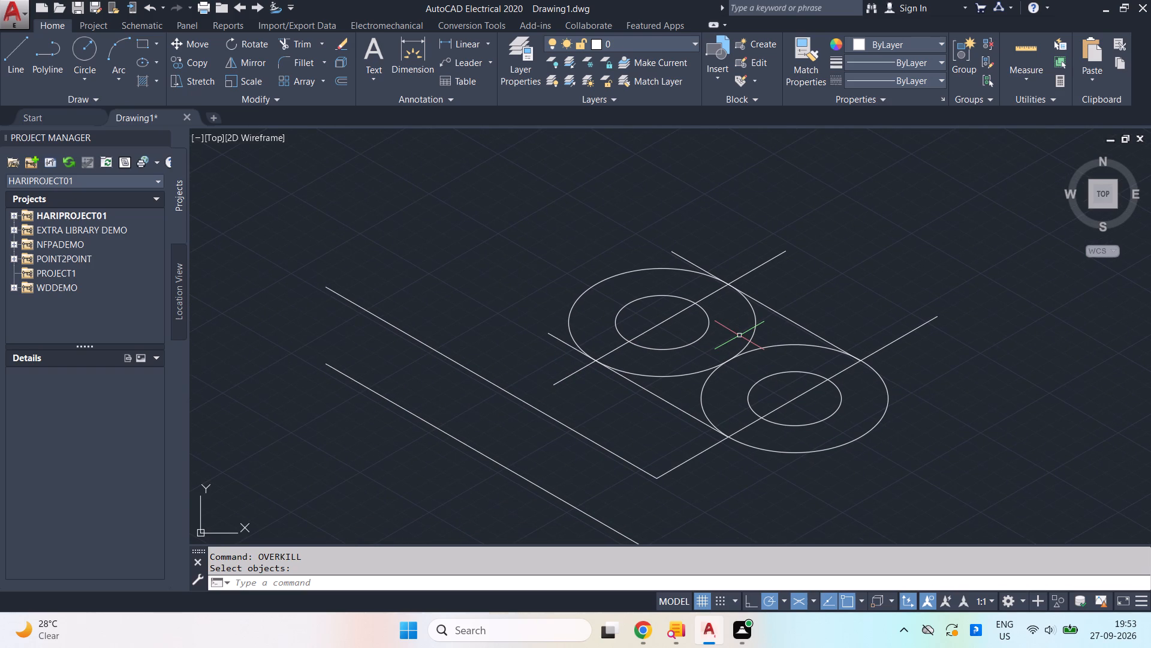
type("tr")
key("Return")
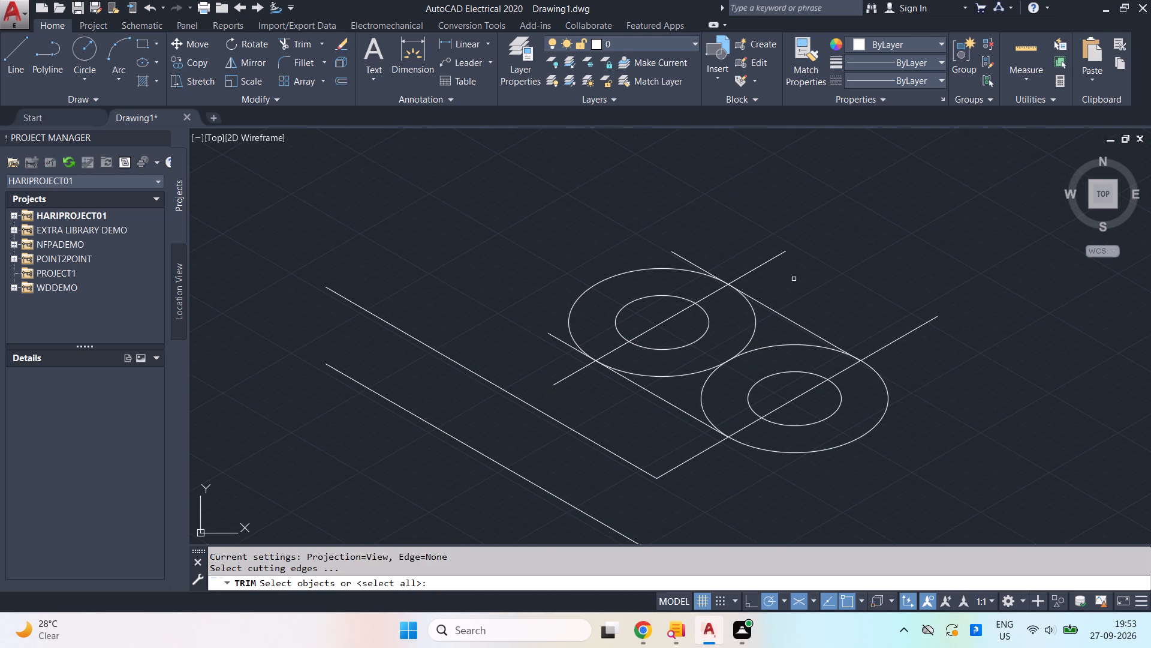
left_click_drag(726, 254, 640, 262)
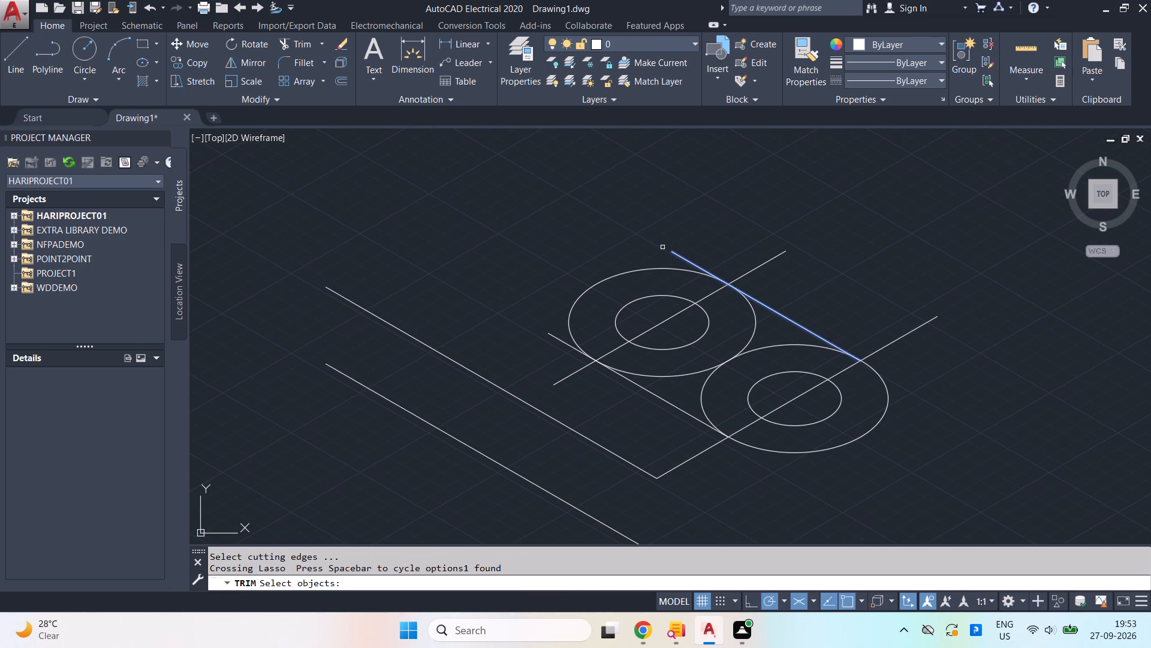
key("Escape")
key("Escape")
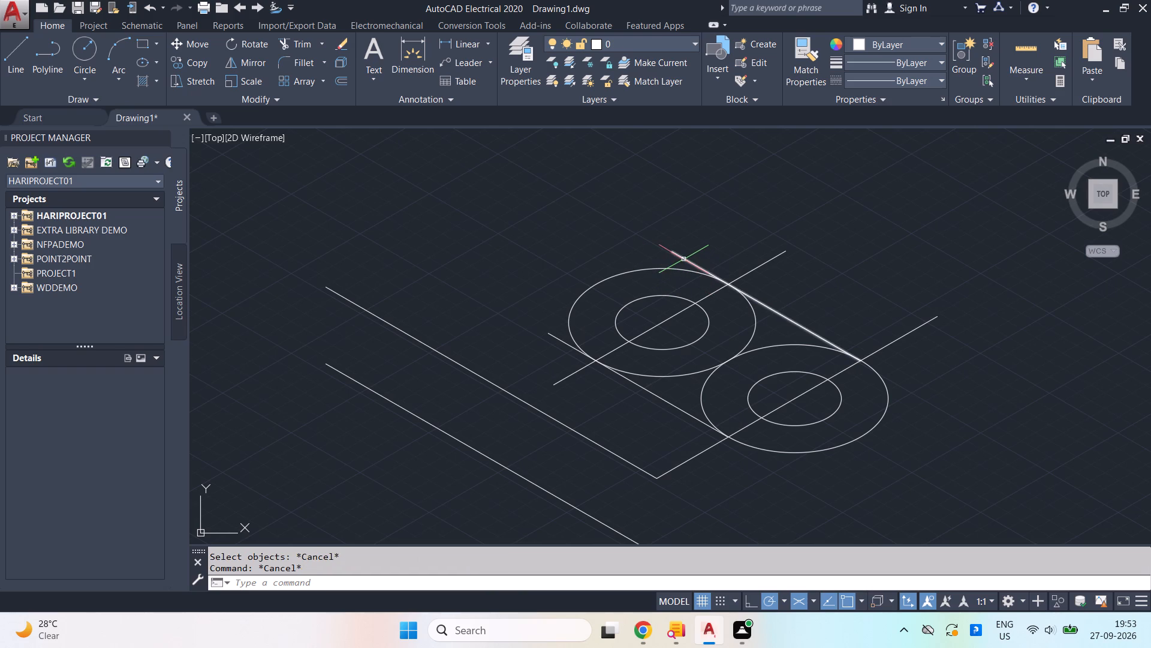
Run Overkill with the default settings on both isocircle pairs, the lines through and along them, and the adjoining 60- and 25-unit edges.
scroll(663, 249, "up", 1)
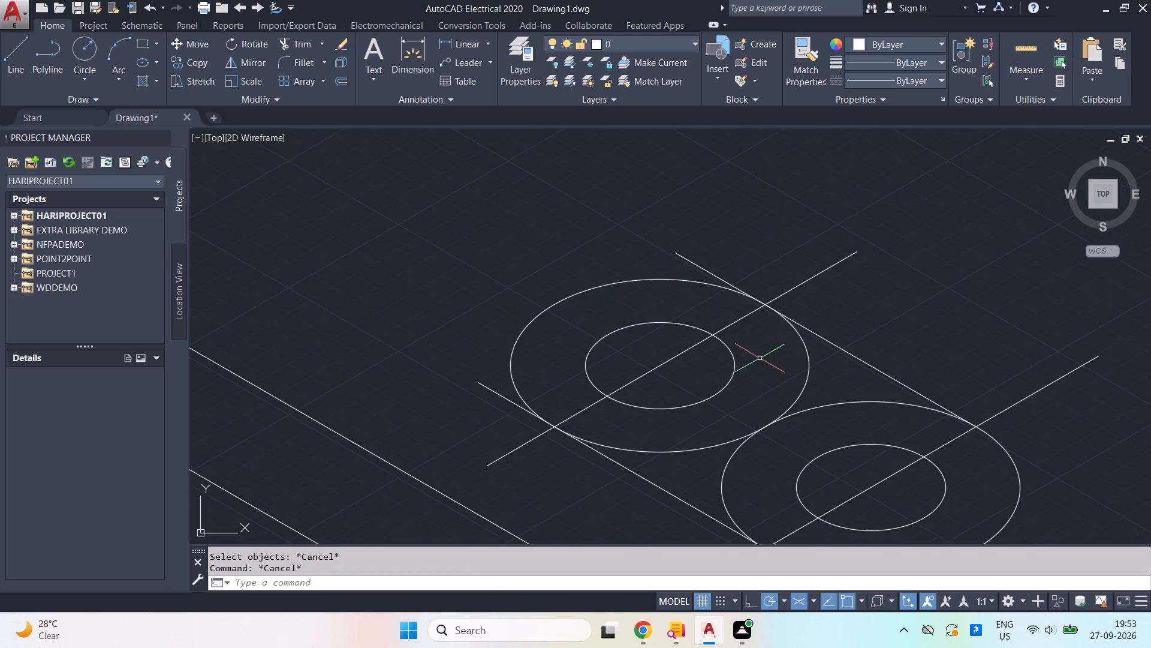
scroll(767, 362, "down", 2)
left_click(843, 440)
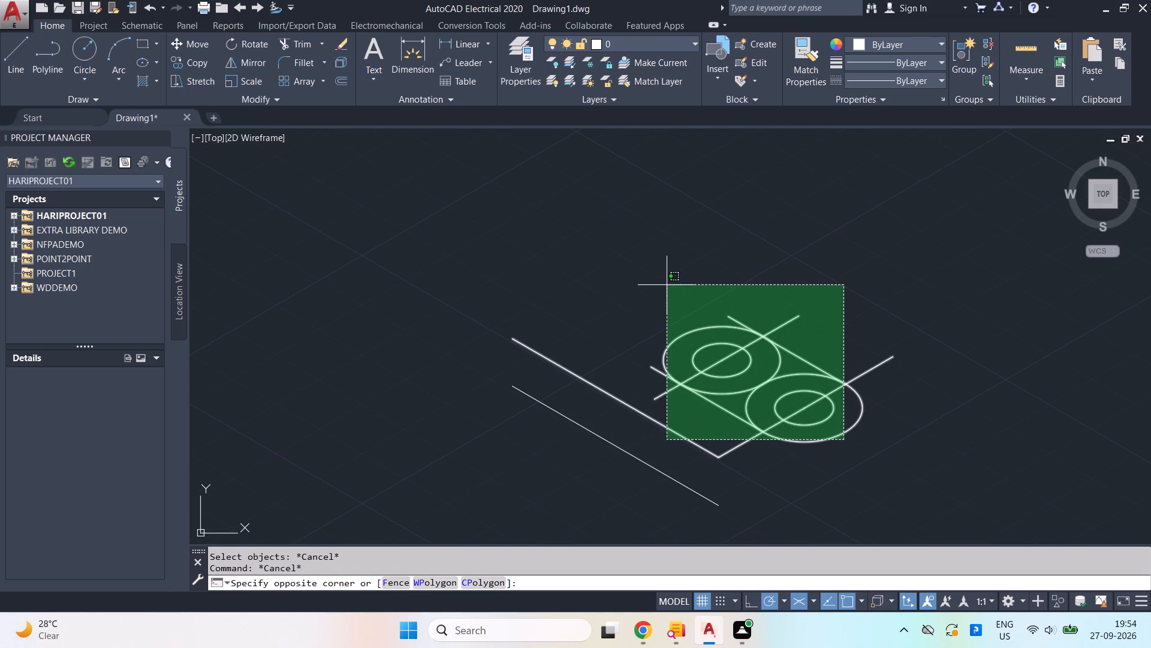
left_click(687, 283)
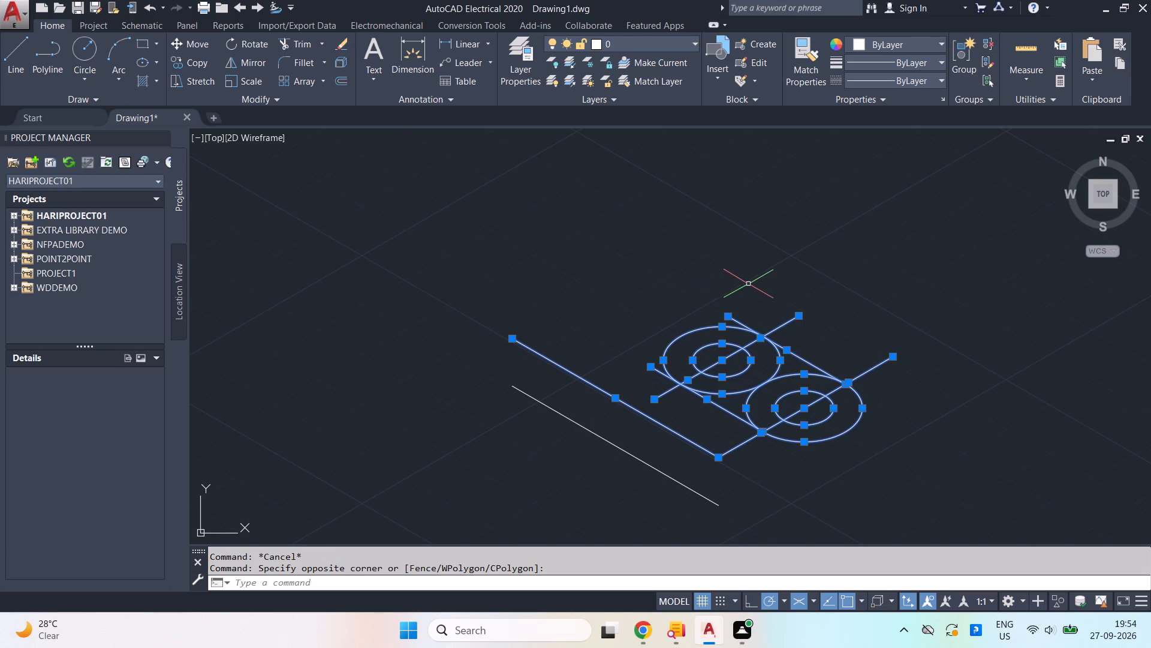
scroll(748, 286, "up", 1)
scroll(748, 286, "down", 1)
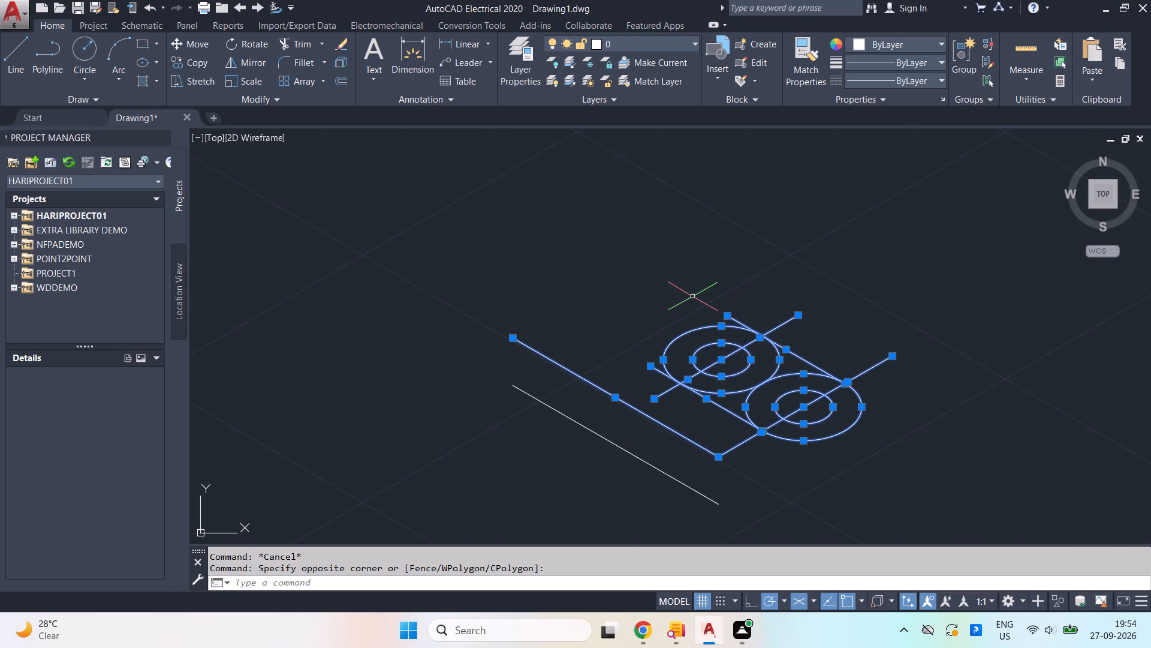
type("over")
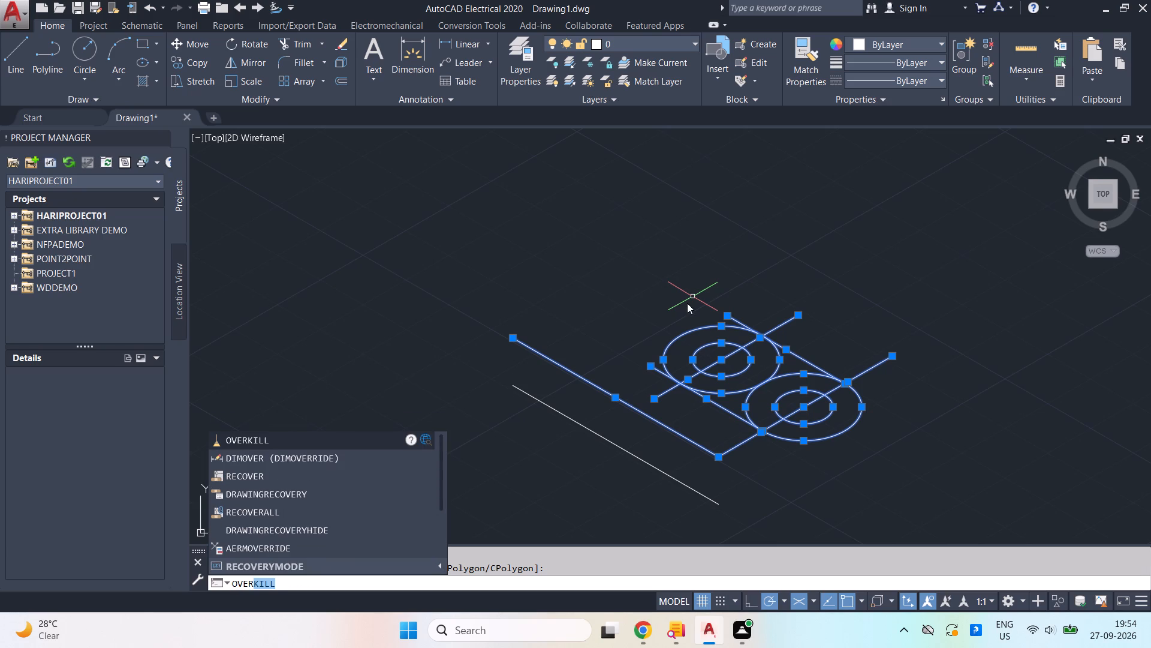
key("Return")
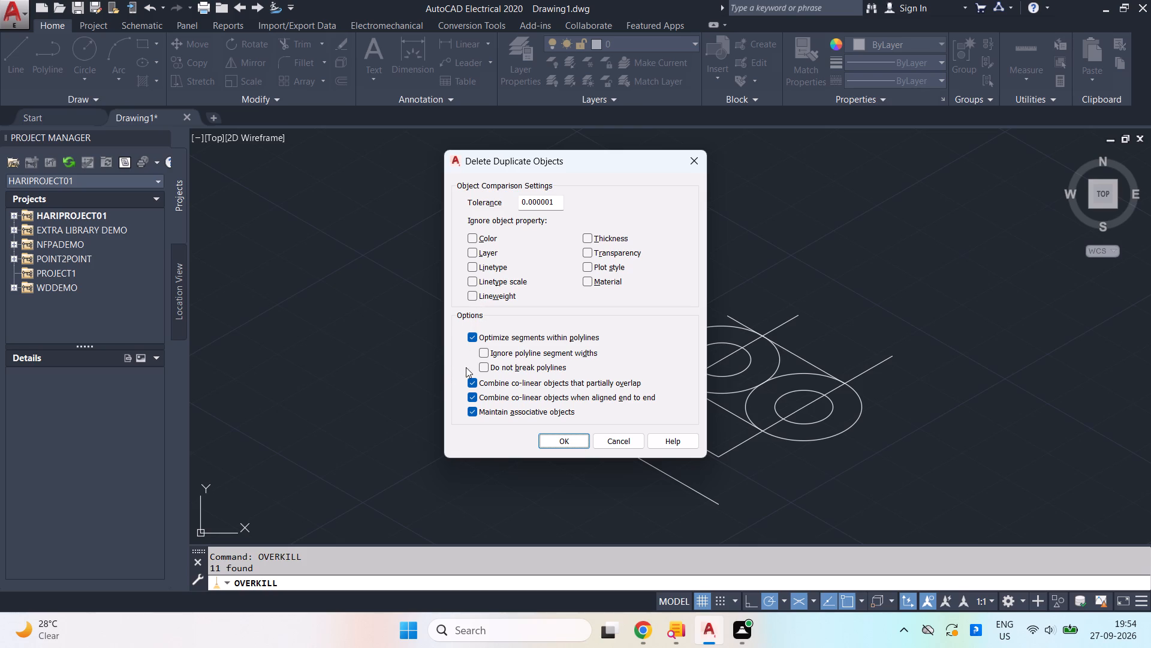
left_click(562, 440)
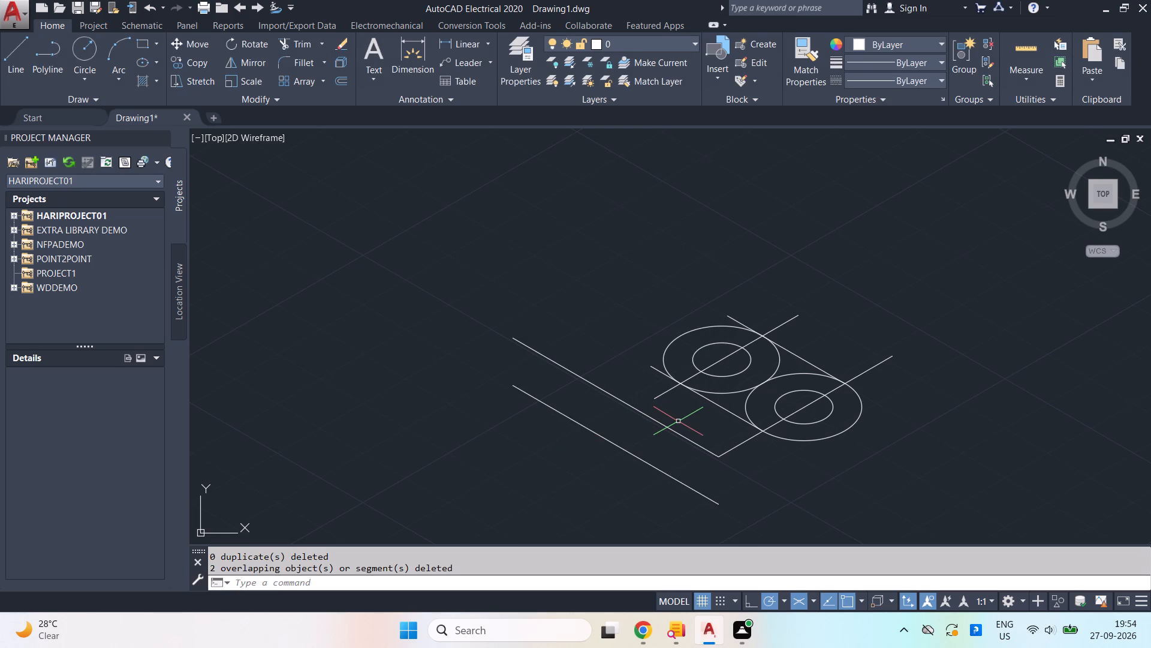
key("Escape")
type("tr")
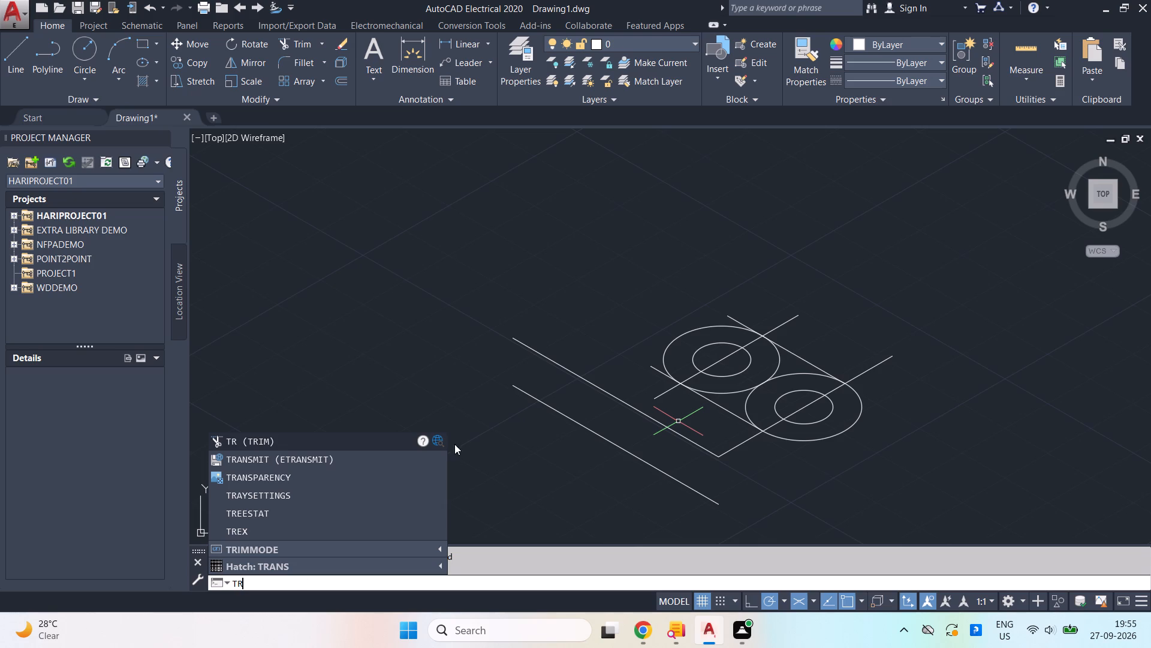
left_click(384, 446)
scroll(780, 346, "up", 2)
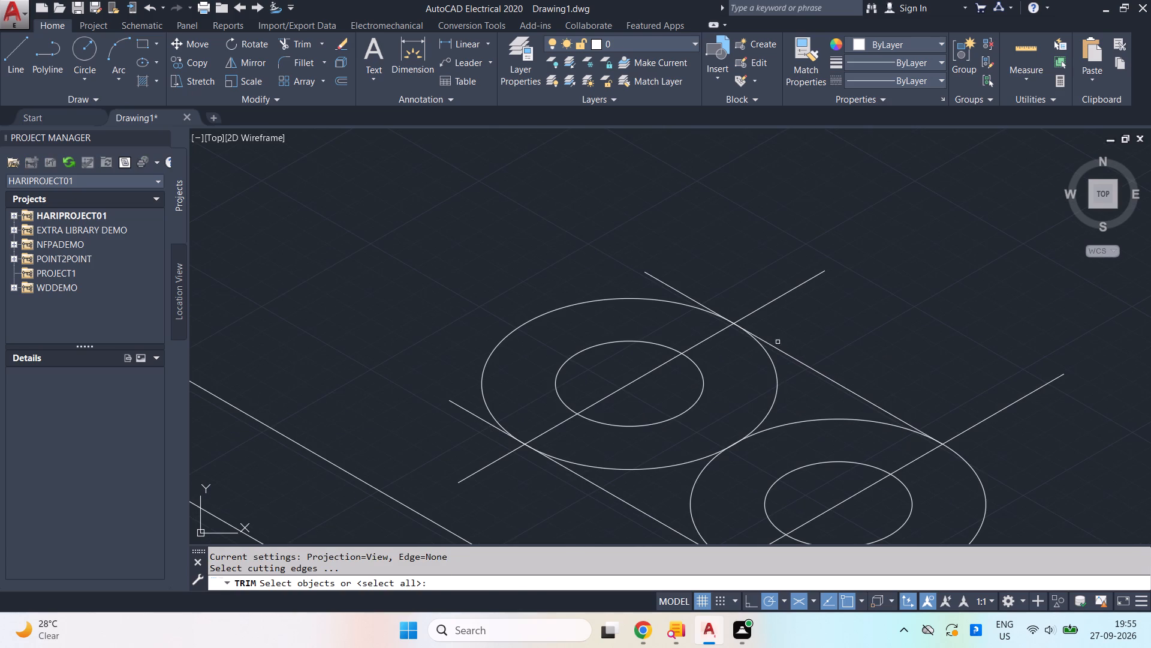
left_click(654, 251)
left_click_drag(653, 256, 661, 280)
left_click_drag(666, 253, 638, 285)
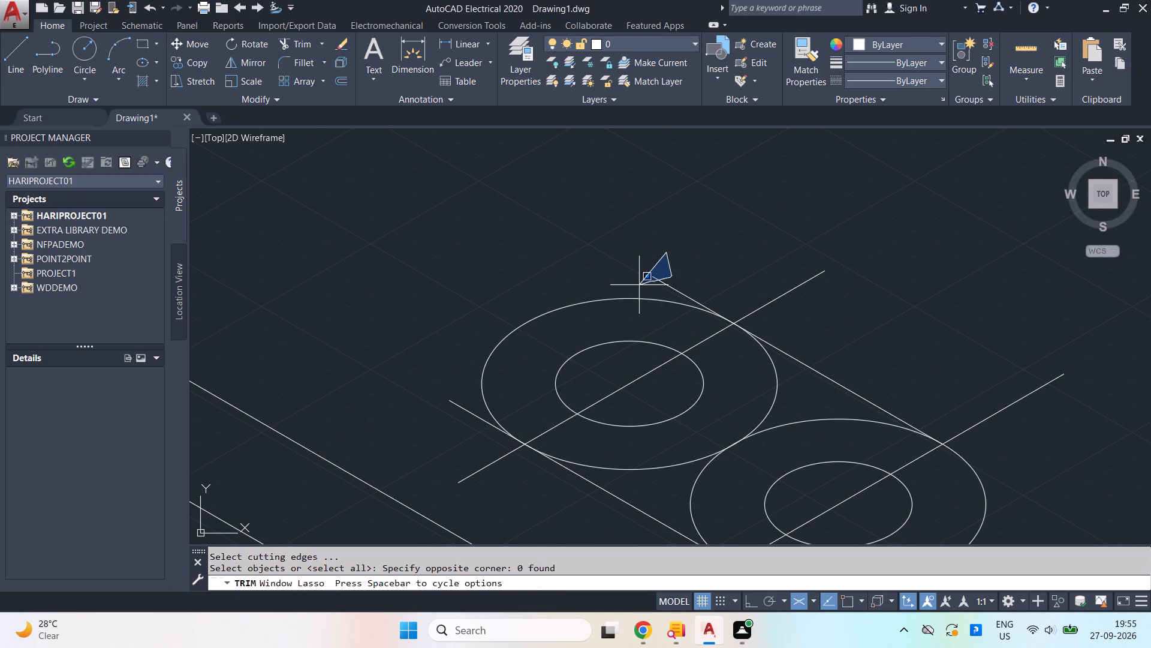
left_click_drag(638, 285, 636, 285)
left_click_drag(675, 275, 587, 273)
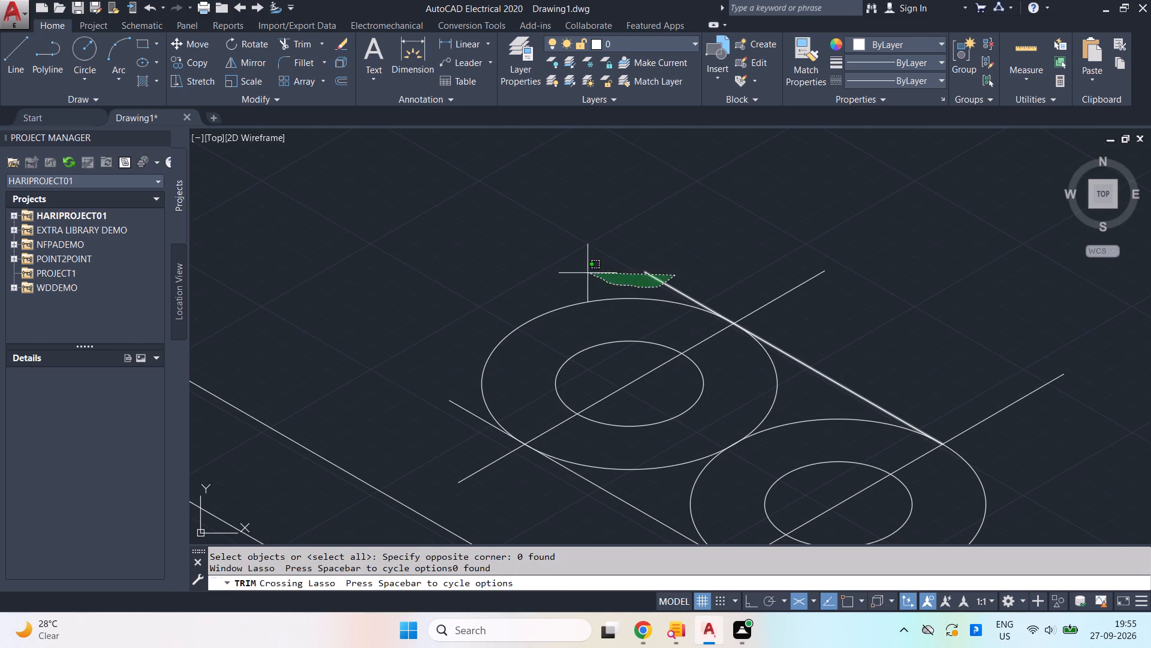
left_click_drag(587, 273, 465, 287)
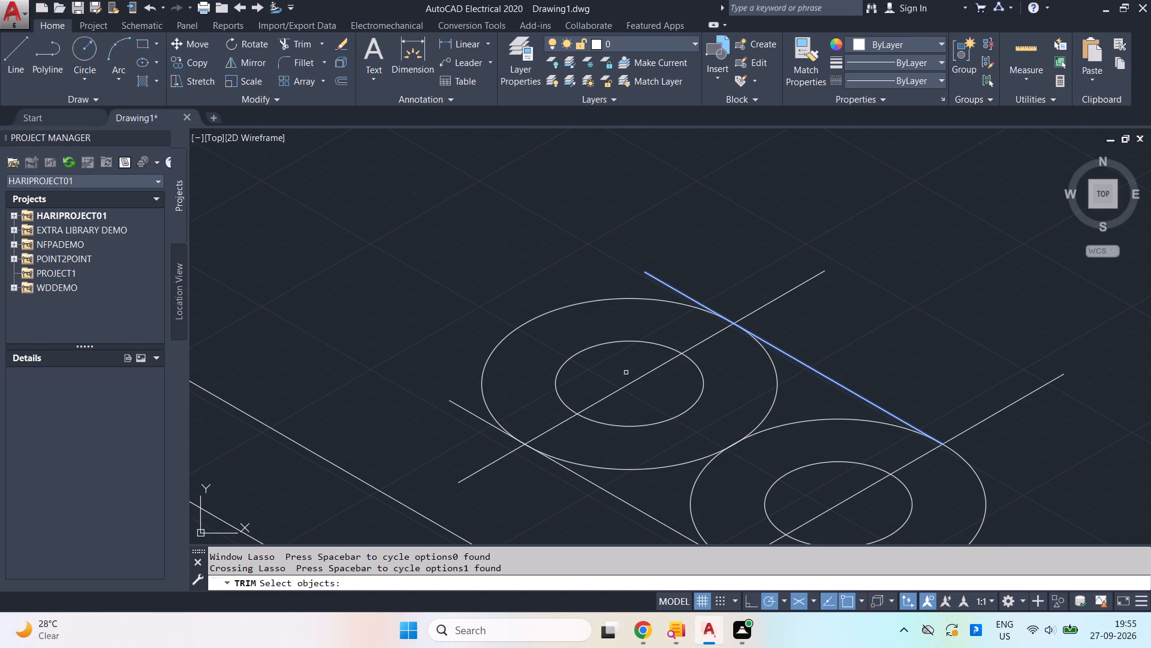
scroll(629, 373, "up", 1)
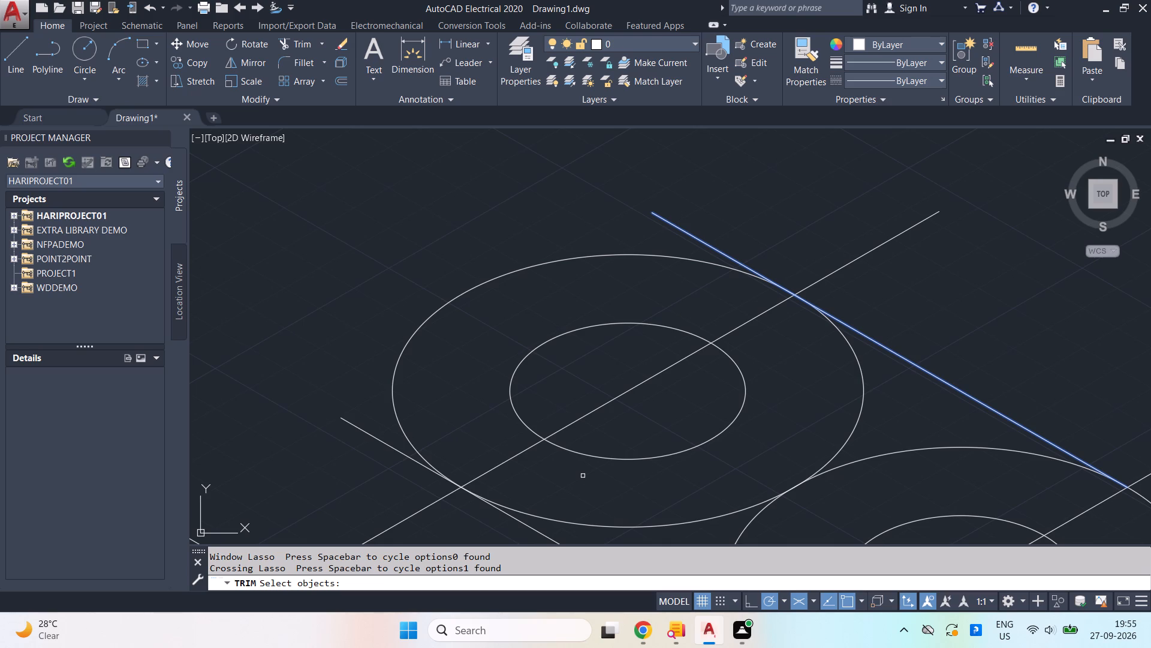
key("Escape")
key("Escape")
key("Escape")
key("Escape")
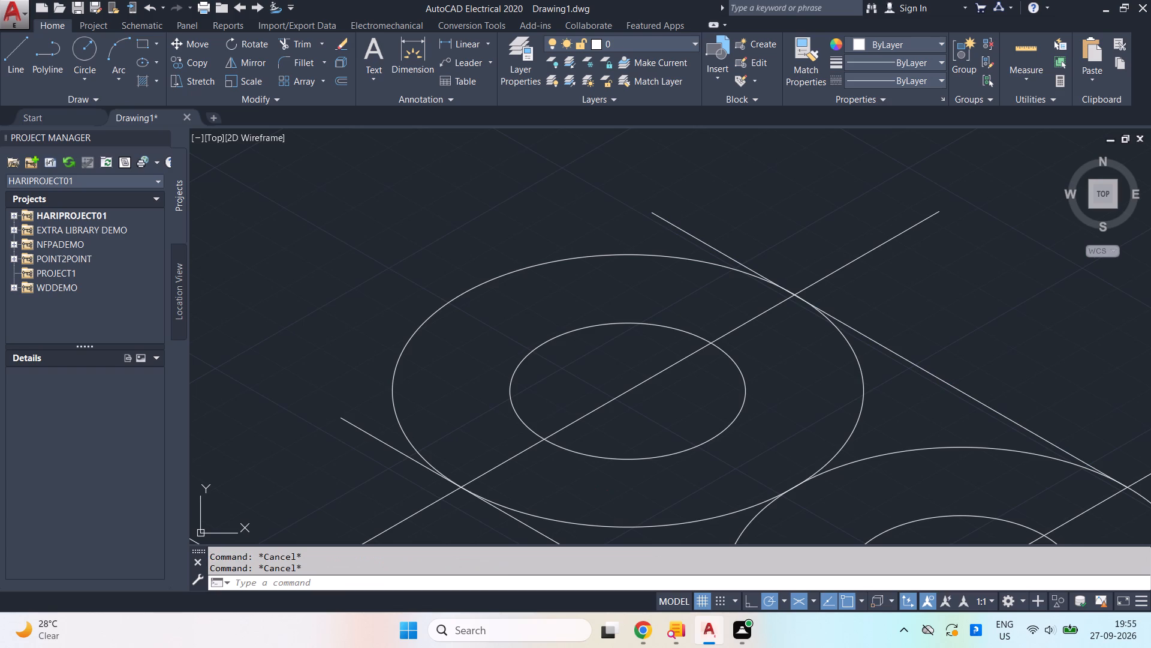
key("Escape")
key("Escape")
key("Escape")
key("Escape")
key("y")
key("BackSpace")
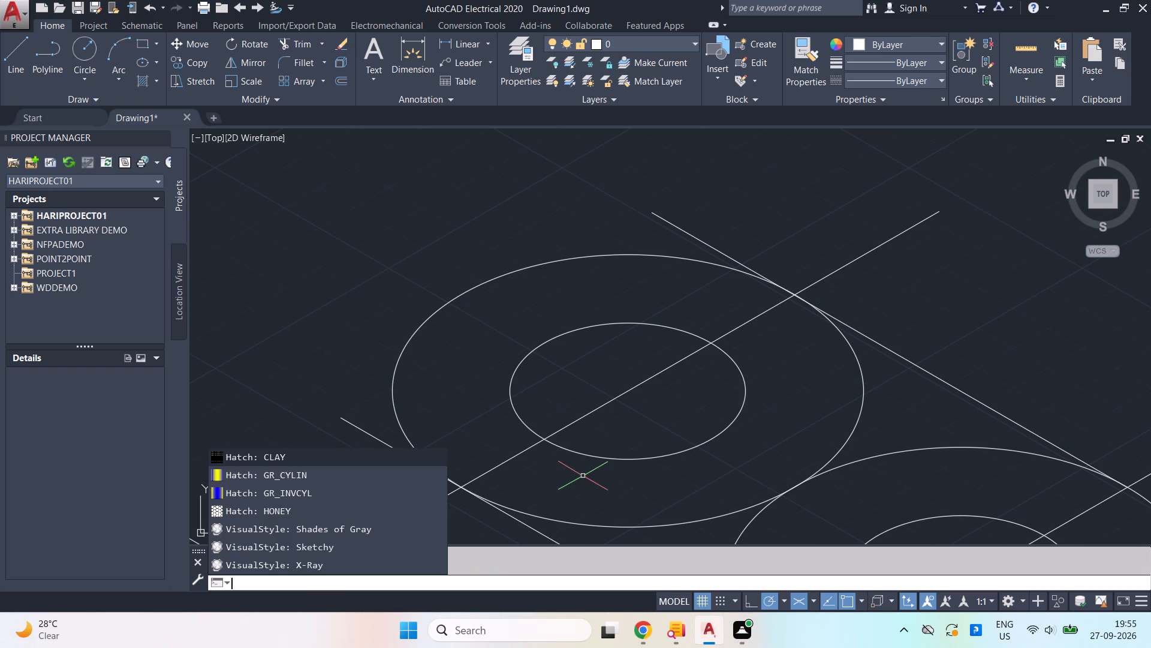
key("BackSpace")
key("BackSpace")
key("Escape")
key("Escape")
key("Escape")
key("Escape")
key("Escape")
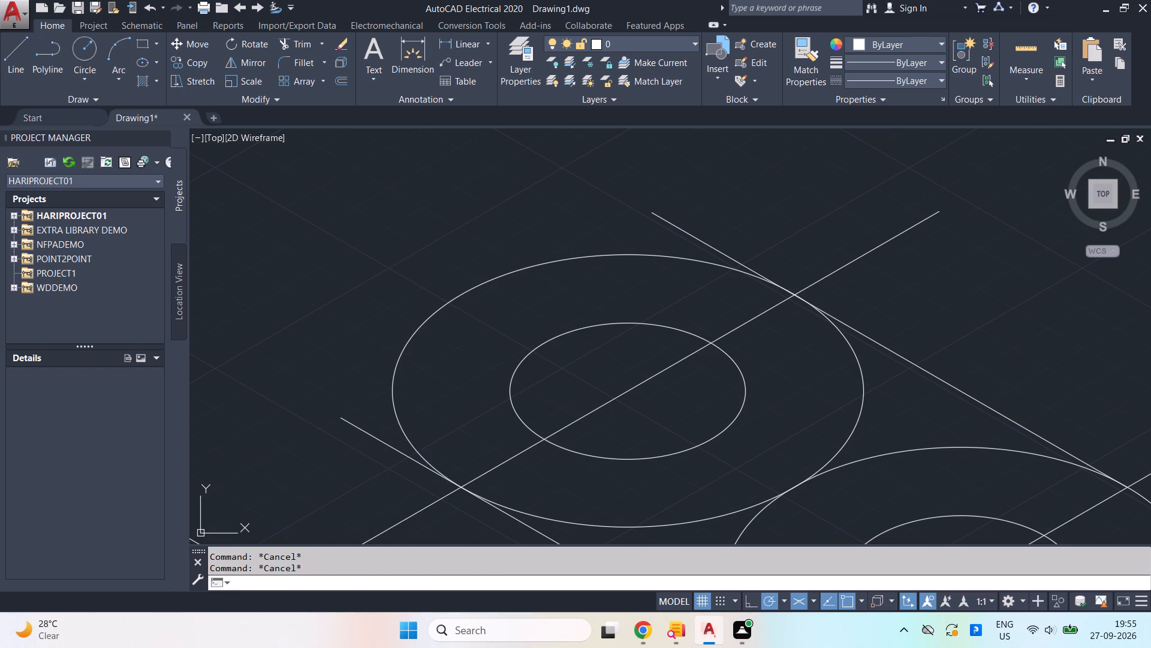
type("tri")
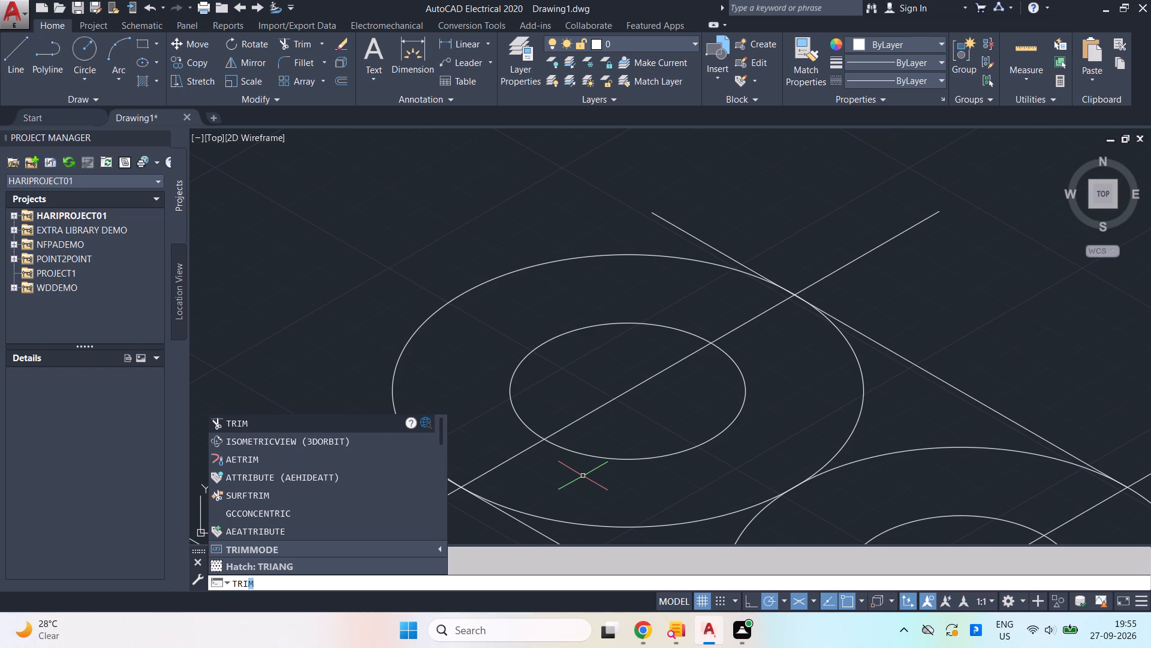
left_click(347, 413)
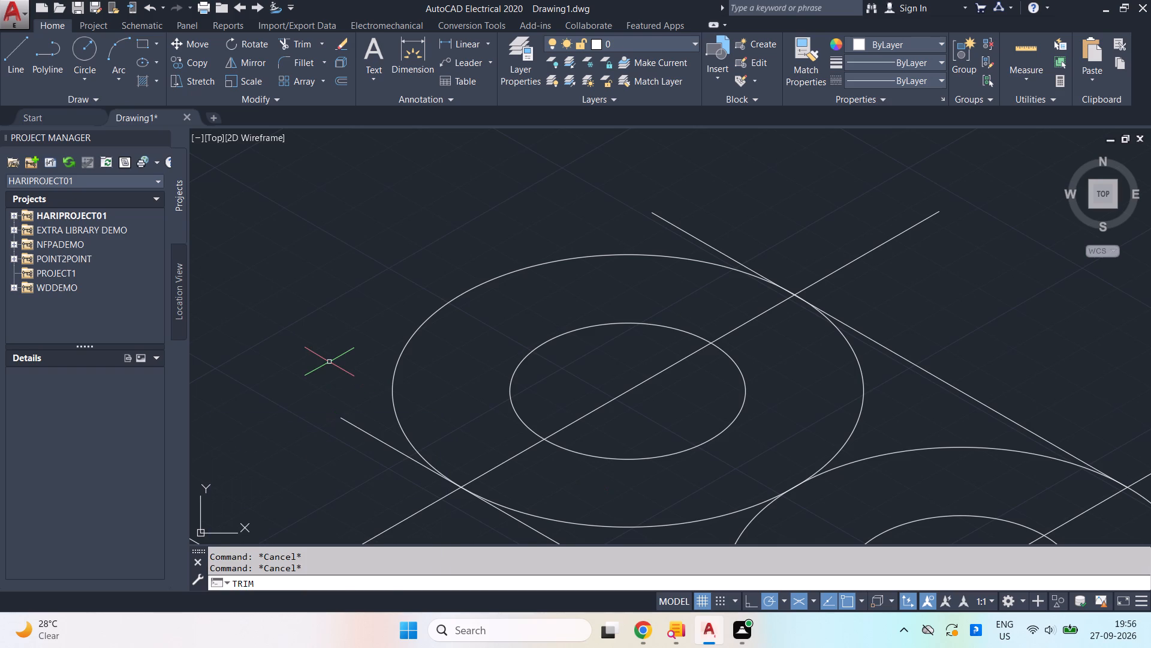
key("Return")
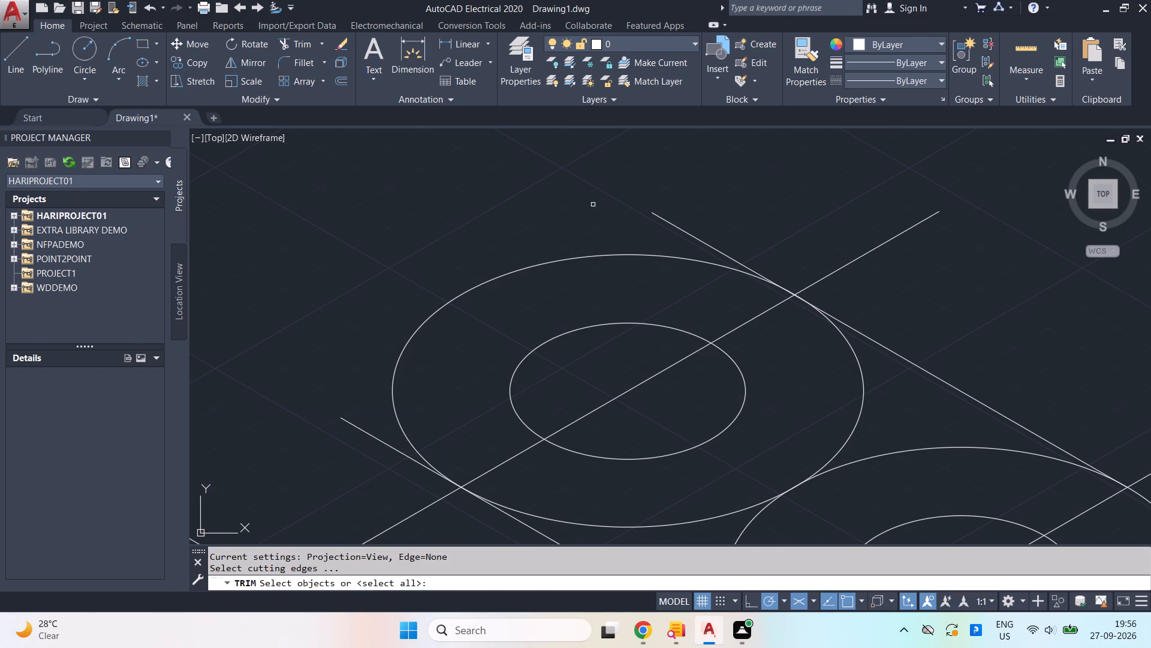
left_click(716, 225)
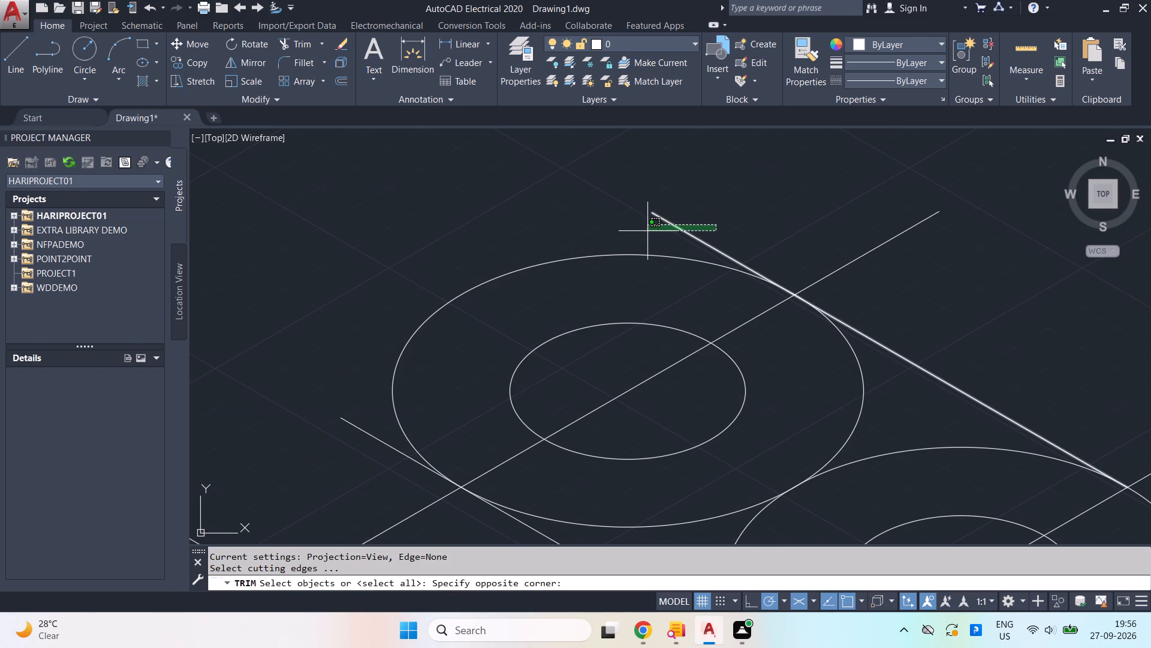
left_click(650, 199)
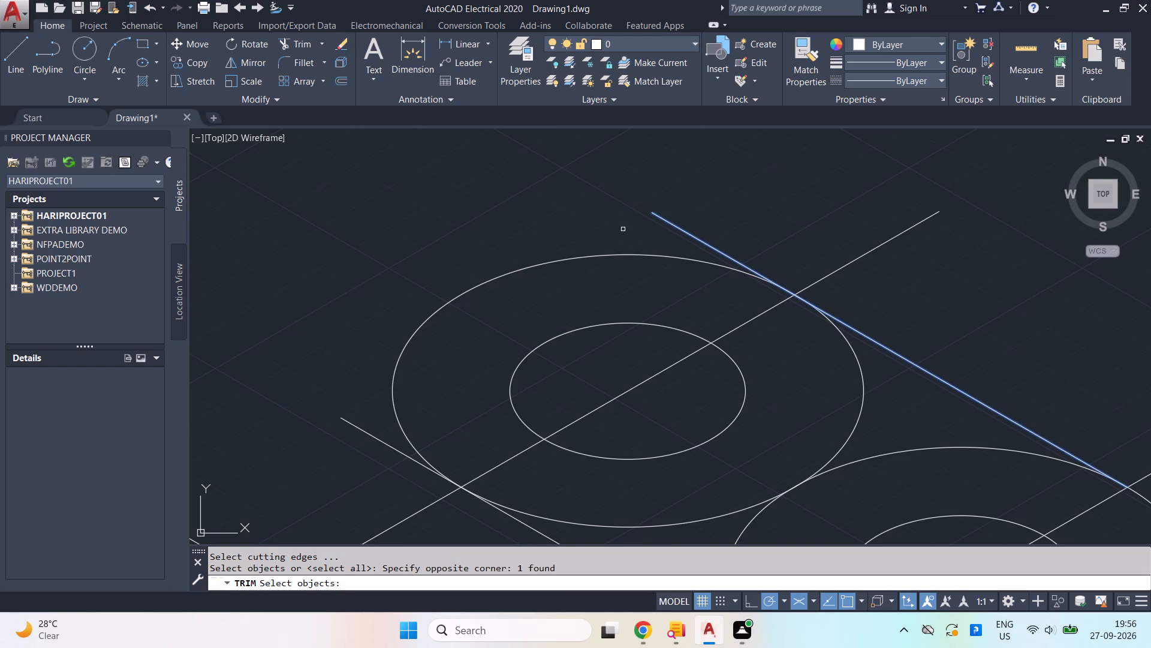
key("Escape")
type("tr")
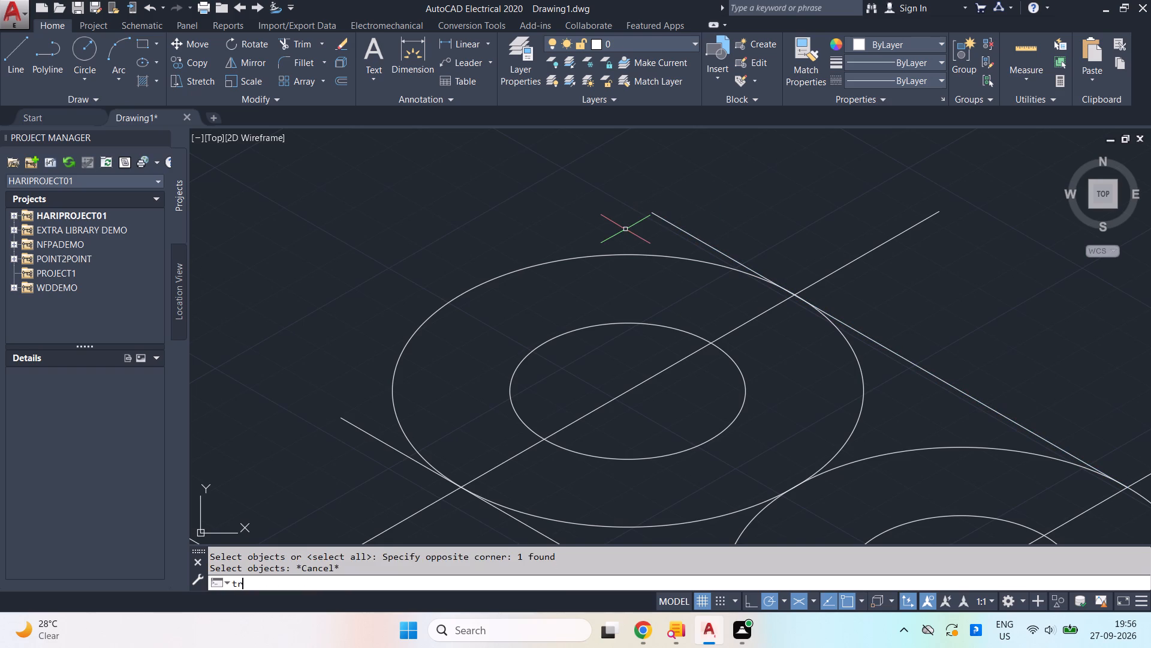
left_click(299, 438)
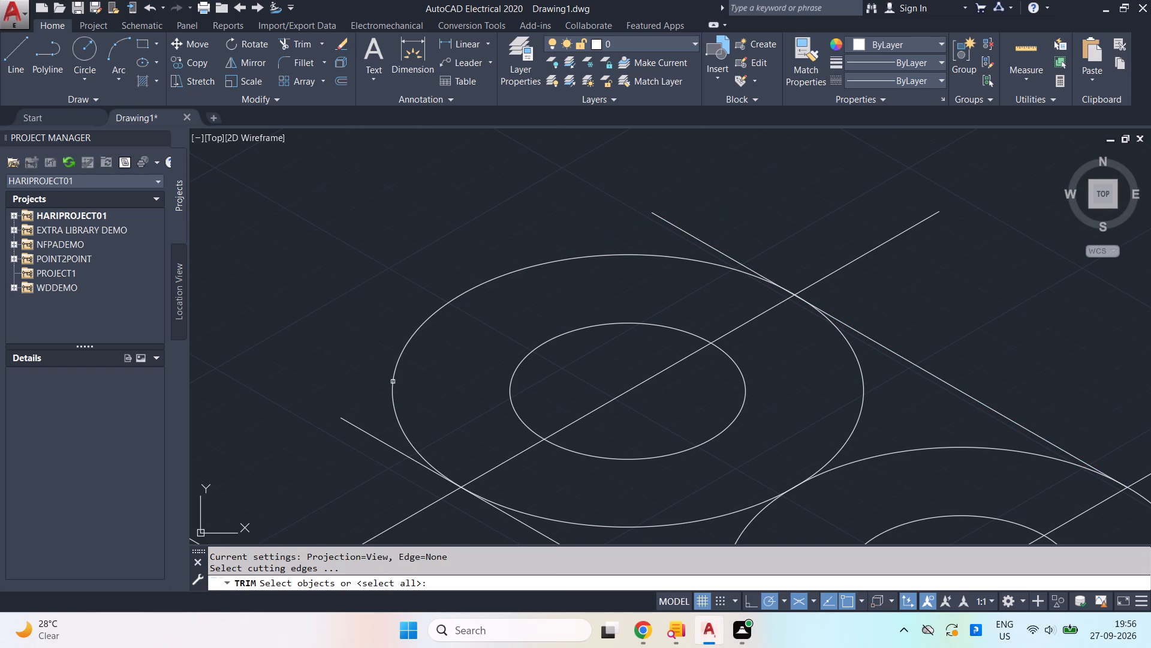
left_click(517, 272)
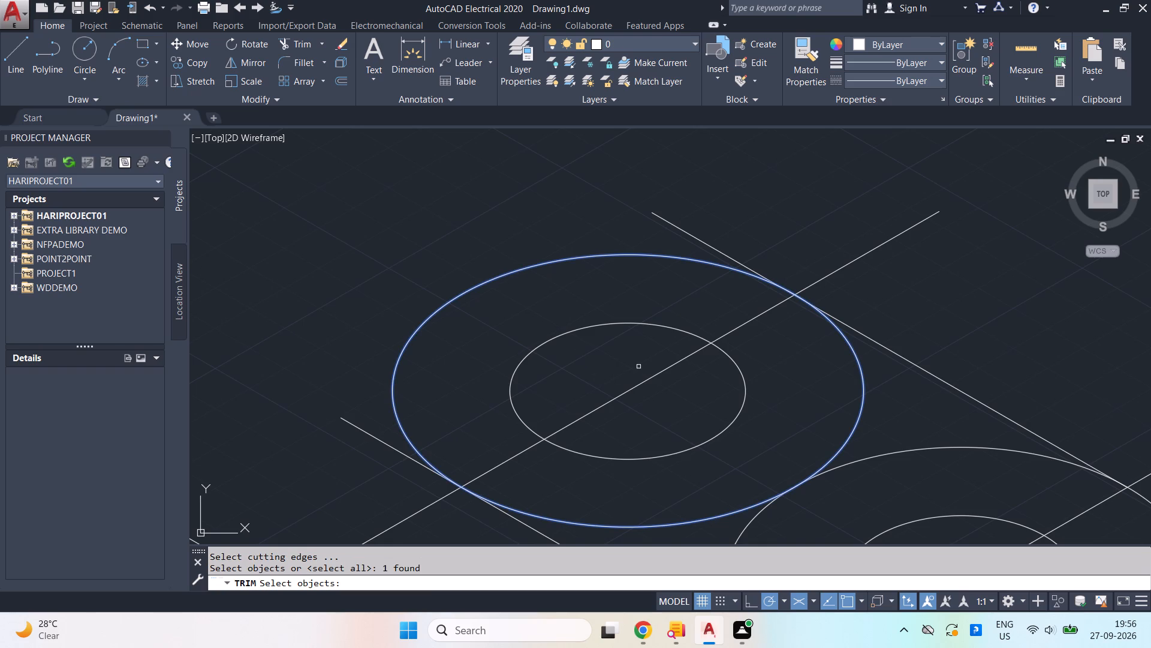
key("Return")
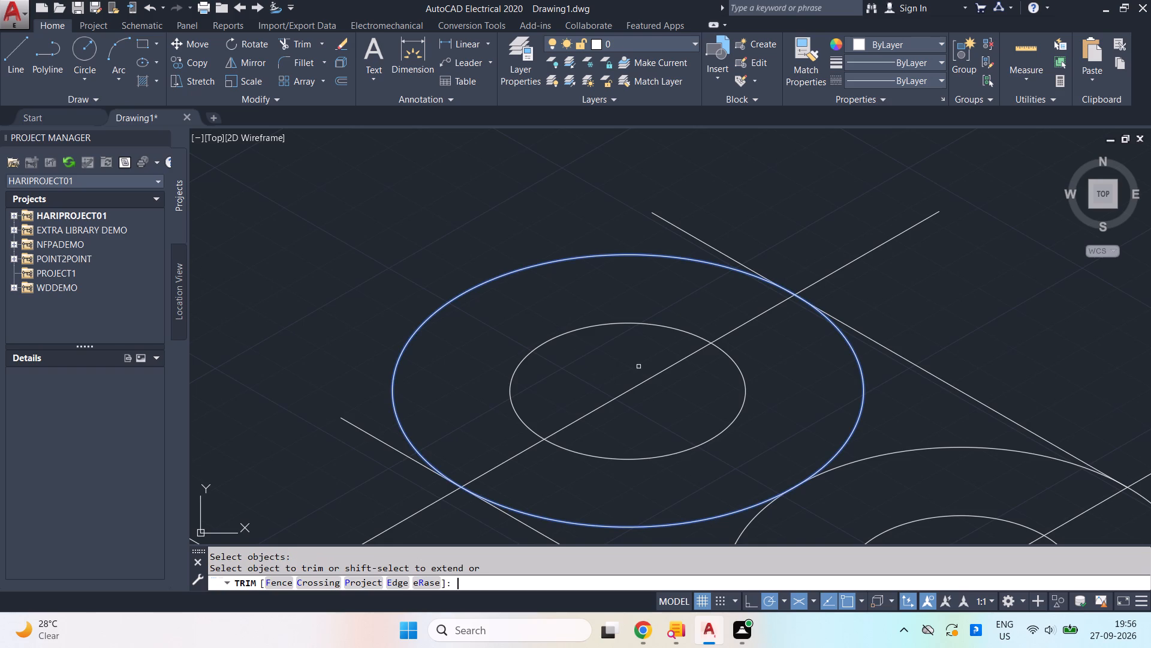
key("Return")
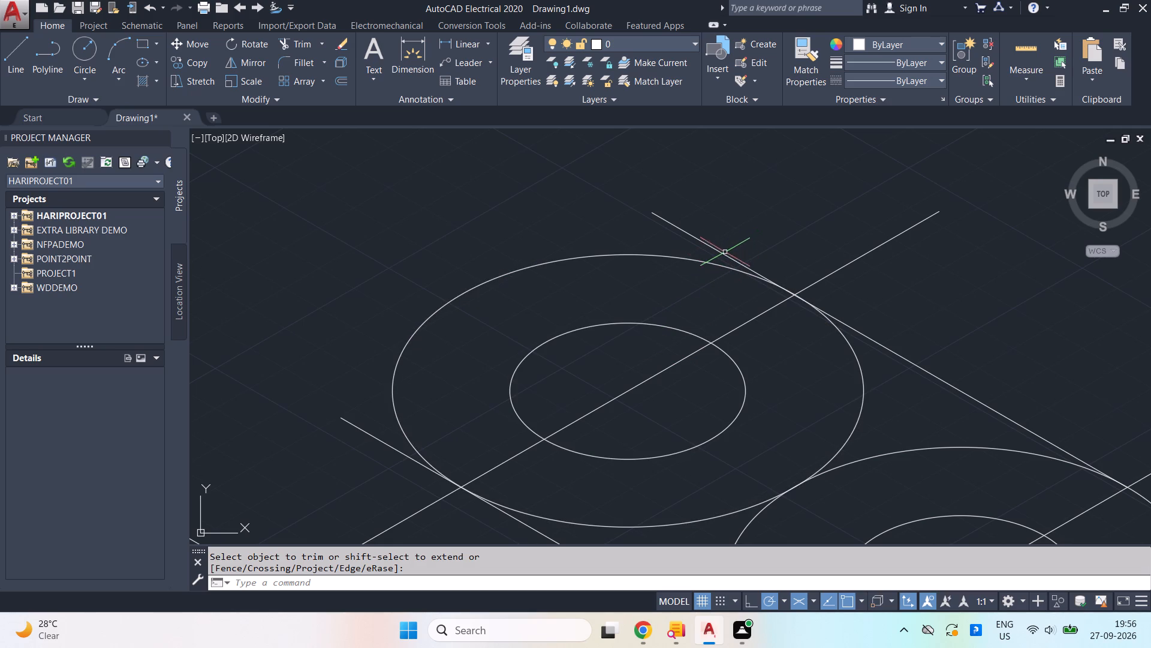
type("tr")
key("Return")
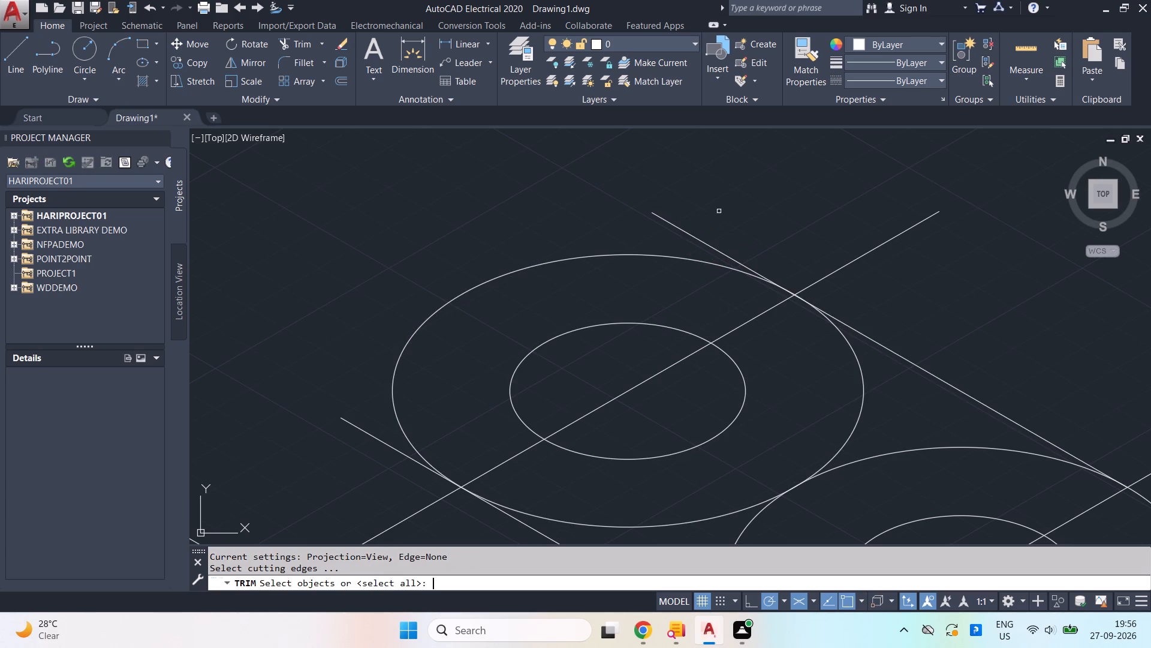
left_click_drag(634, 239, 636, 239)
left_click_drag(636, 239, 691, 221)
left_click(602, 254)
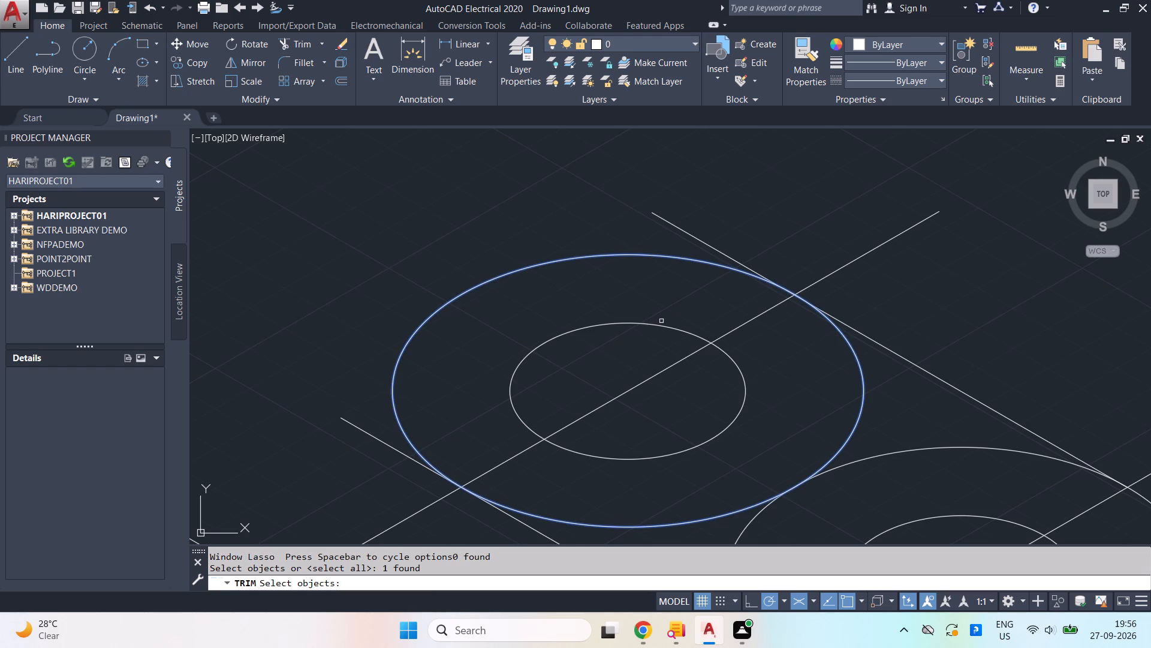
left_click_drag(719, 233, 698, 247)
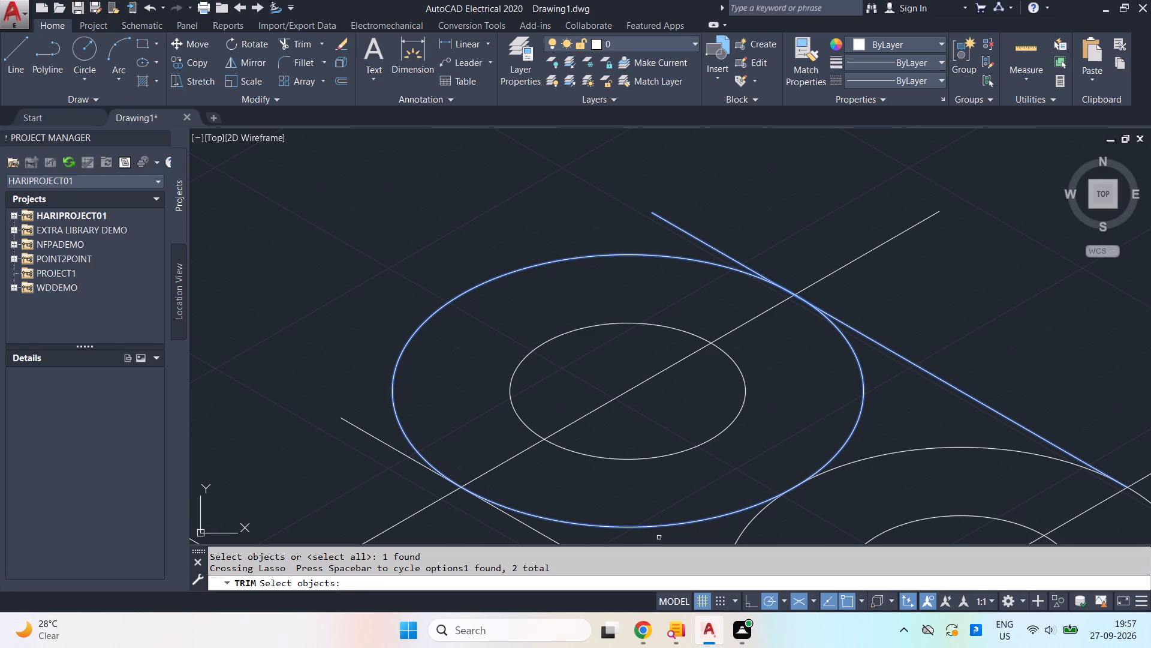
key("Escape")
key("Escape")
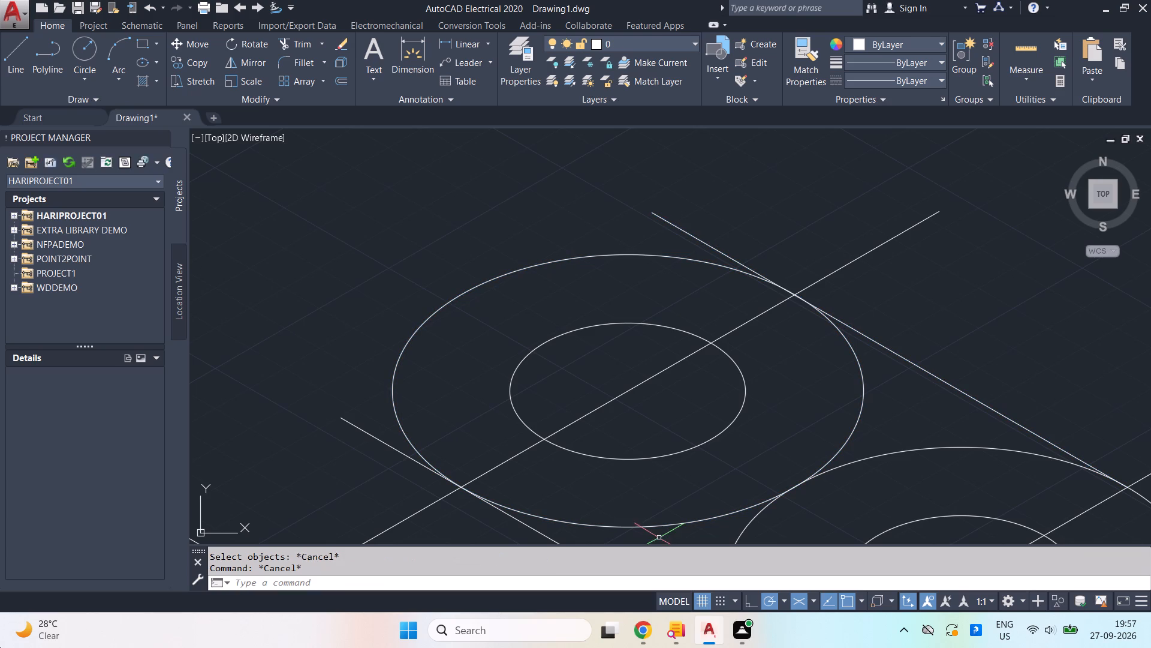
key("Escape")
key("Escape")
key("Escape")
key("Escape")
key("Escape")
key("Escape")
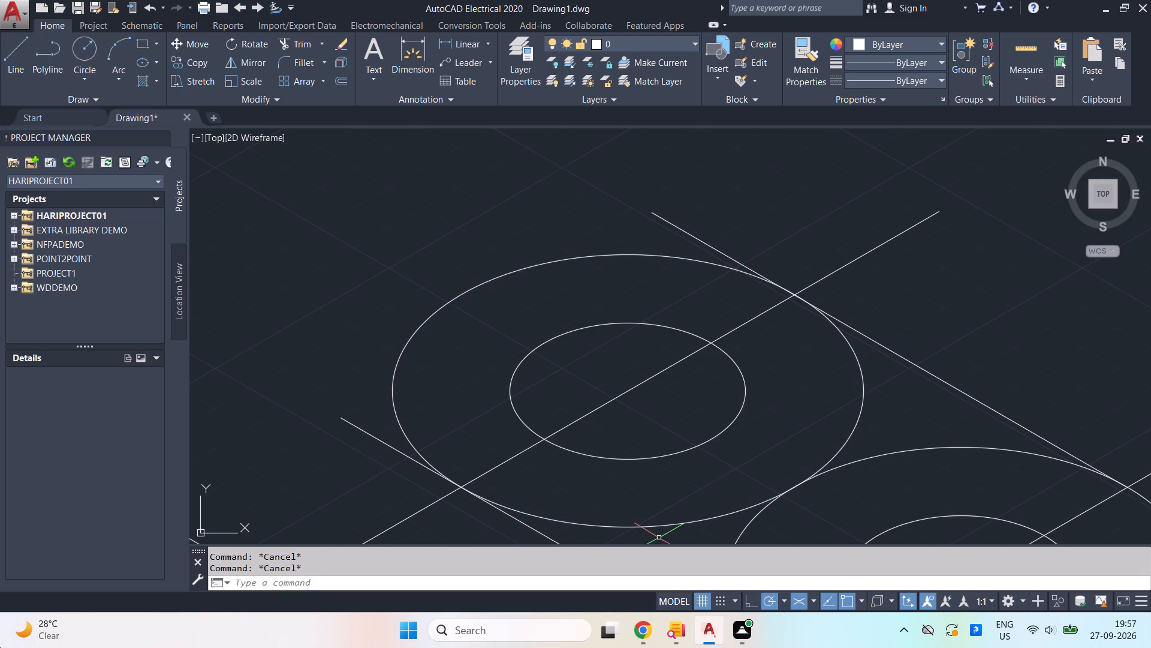
Trim both 150° tangent lines' overhanging ends beyond the copied outer isocircle, using all objects as cutting edges.
type("tr")
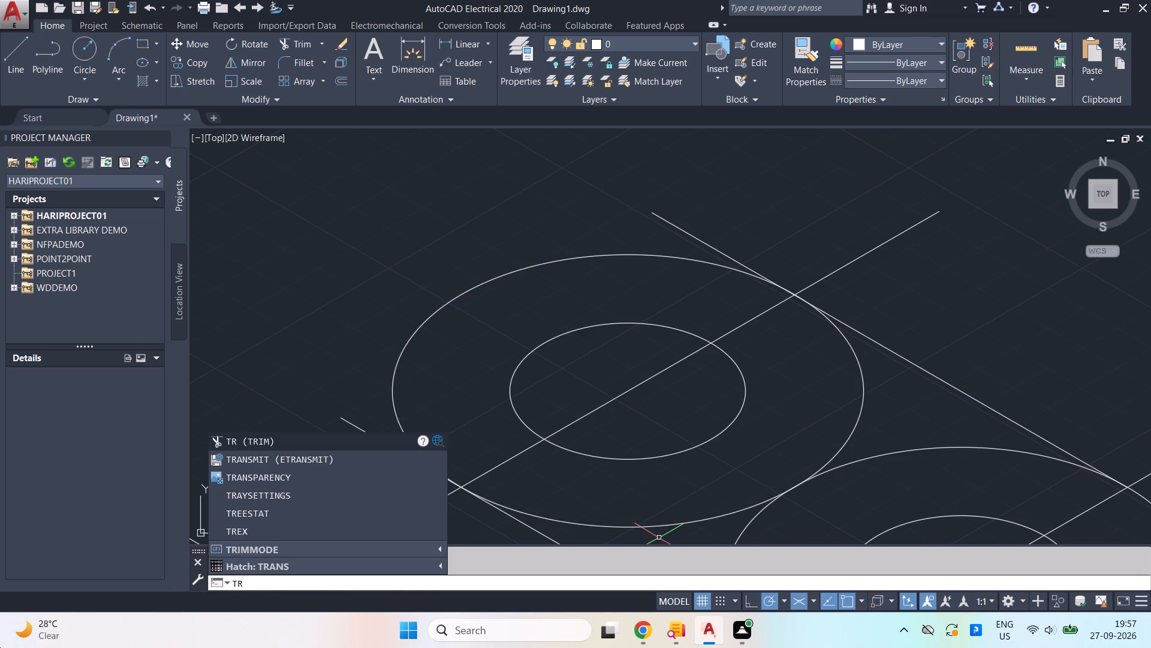
key("Return")
key("Return")
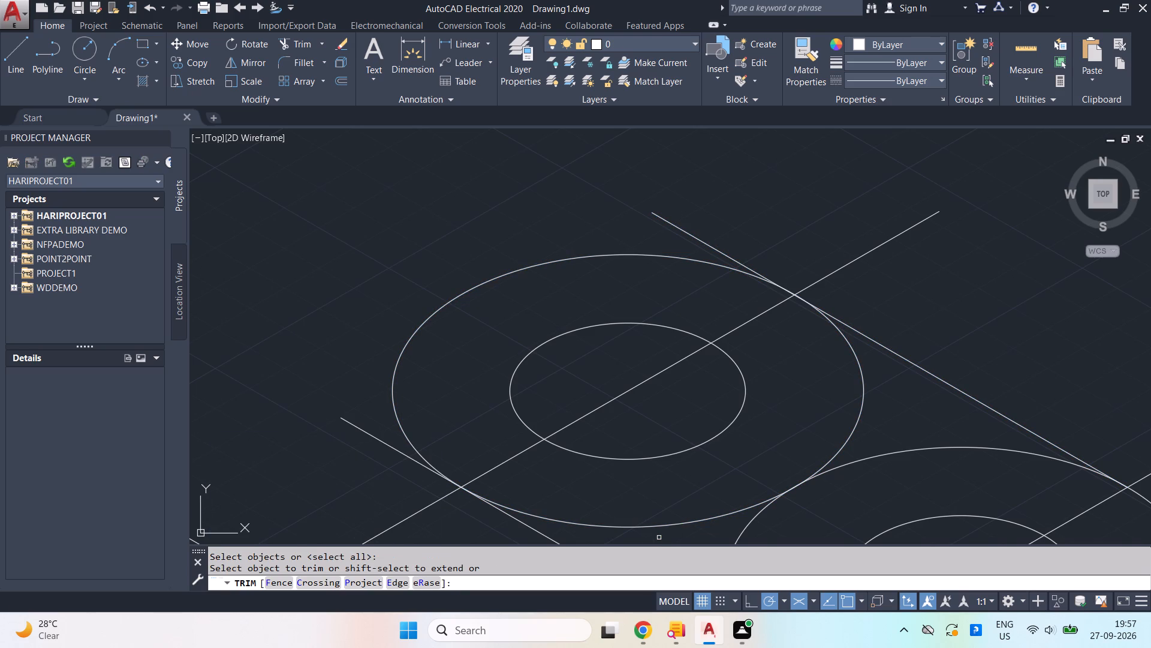
left_click(676, 193)
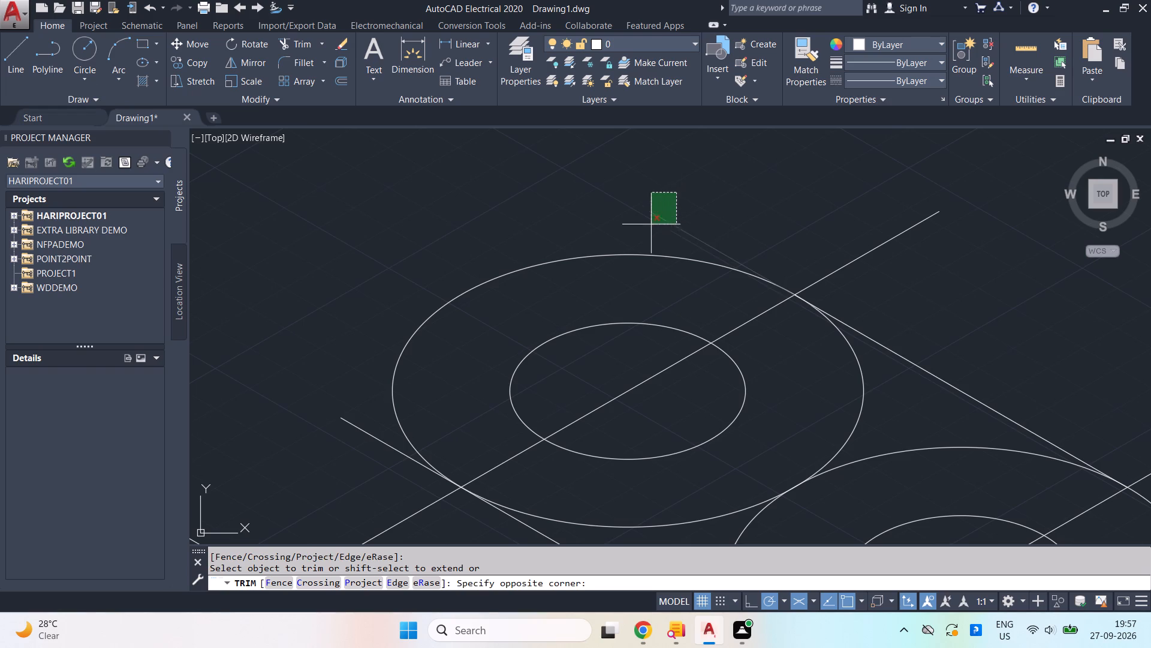
left_click(650, 233)
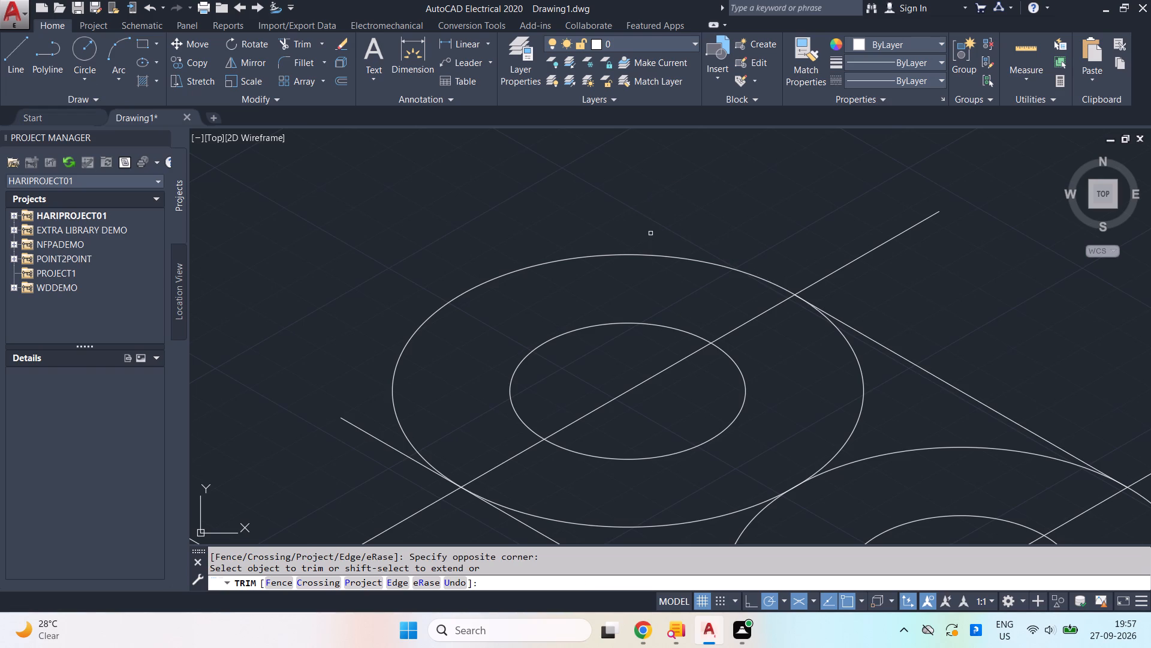
scroll(650, 233, "down", 2)
scroll(664, 230, "up", 2)
scroll(682, 245, "down", 2)
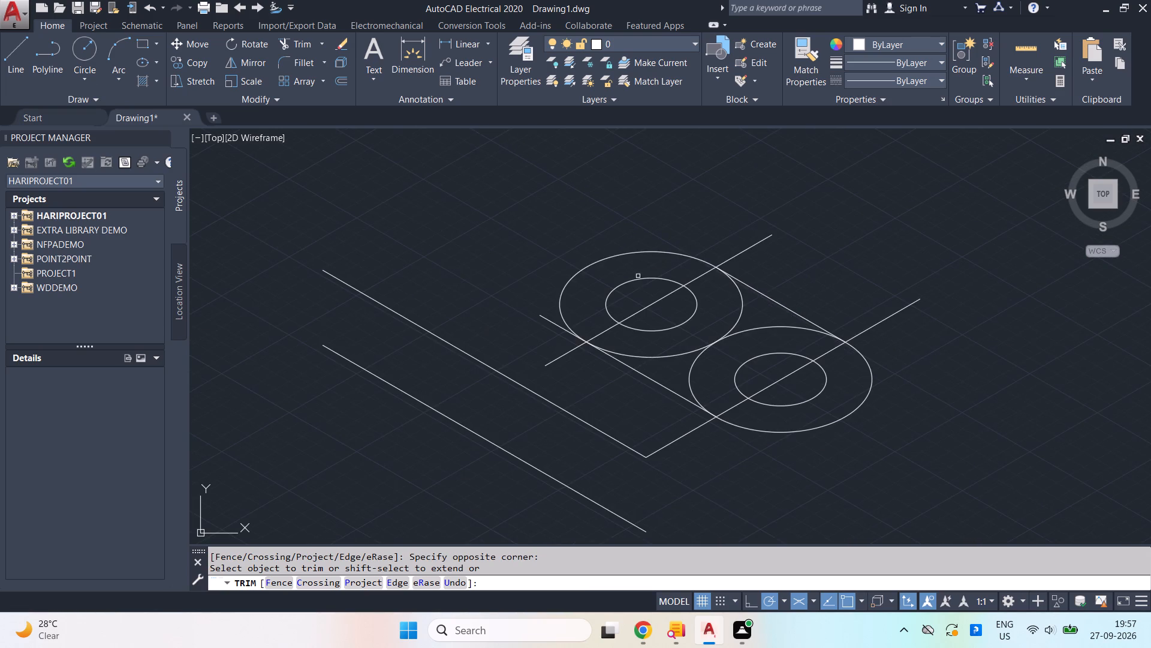
scroll(553, 320, "up", 2)
left_click_drag(552, 320, 529, 349)
left_click(528, 349)
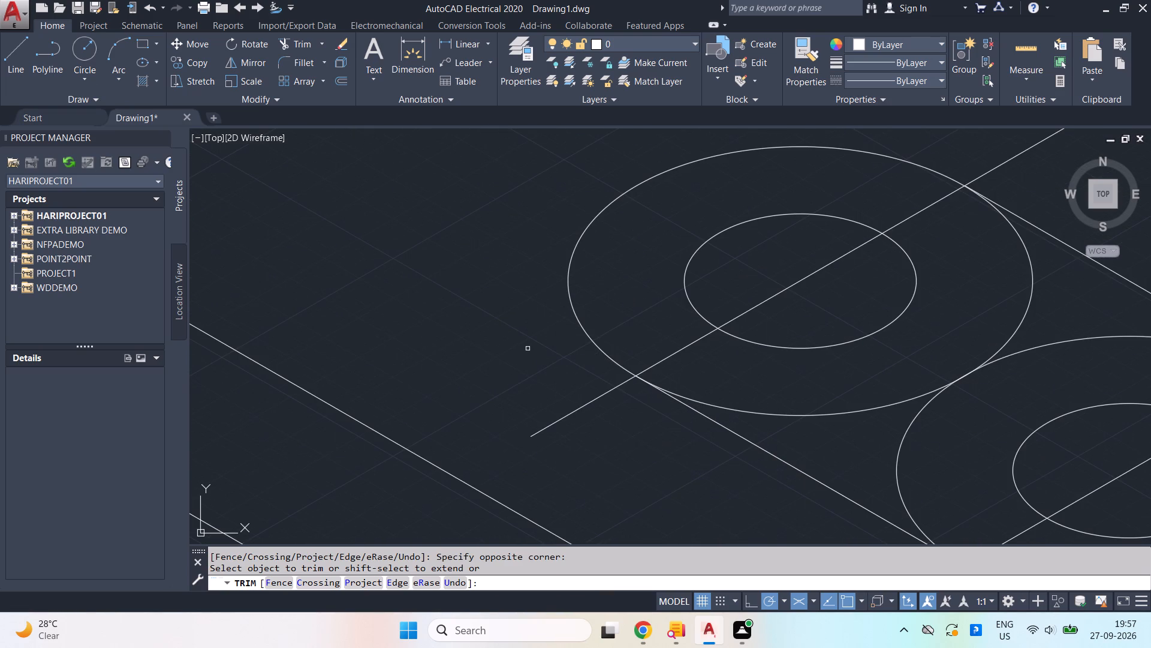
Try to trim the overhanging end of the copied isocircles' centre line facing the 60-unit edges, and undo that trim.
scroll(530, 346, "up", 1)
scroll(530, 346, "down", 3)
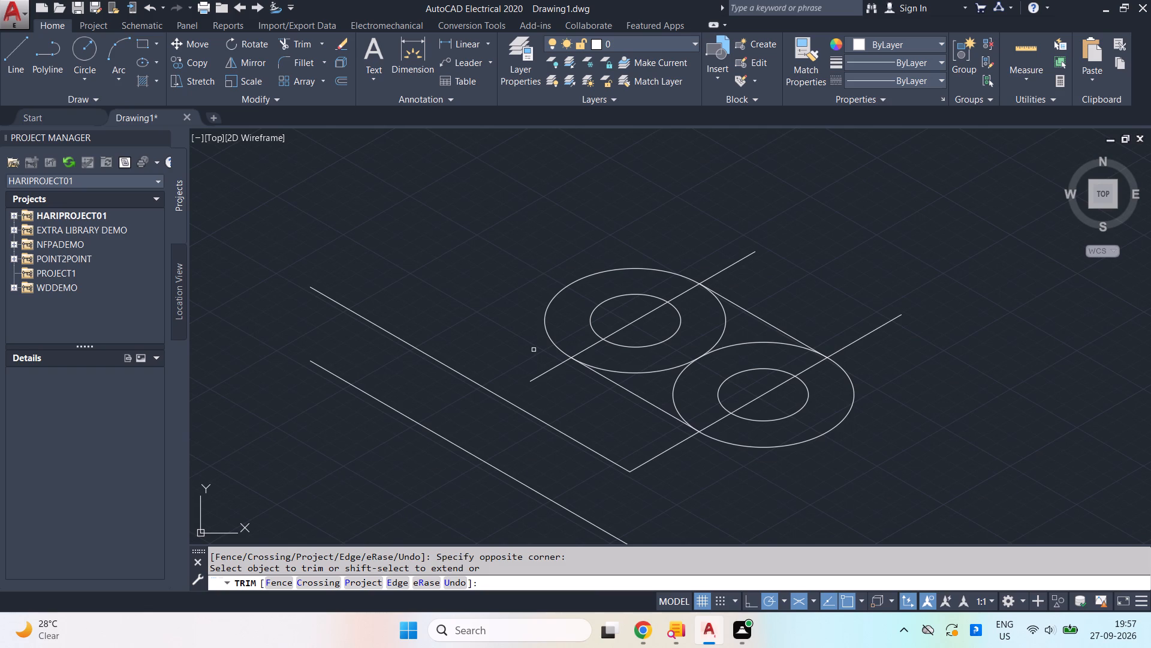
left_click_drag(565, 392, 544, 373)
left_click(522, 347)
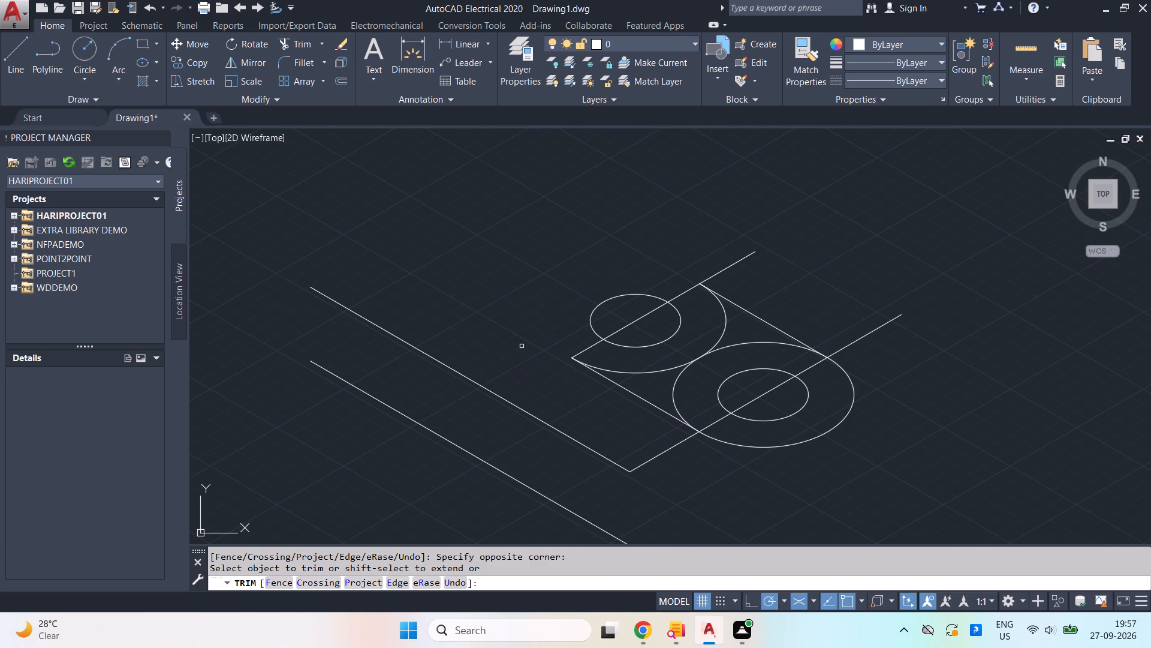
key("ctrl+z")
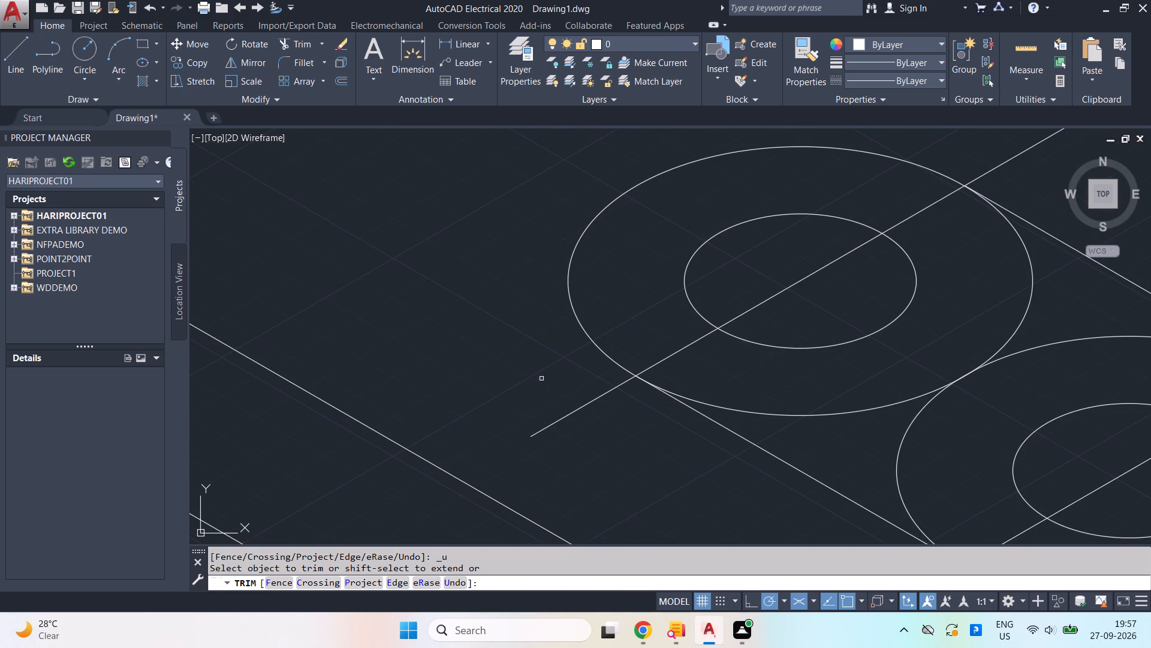
Trim both overhanging ends of the copied isocircles' centre line outside their outer isocircle.
left_click_drag(592, 454, 559, 427)
left_click(549, 416)
scroll(550, 413, "down", 2)
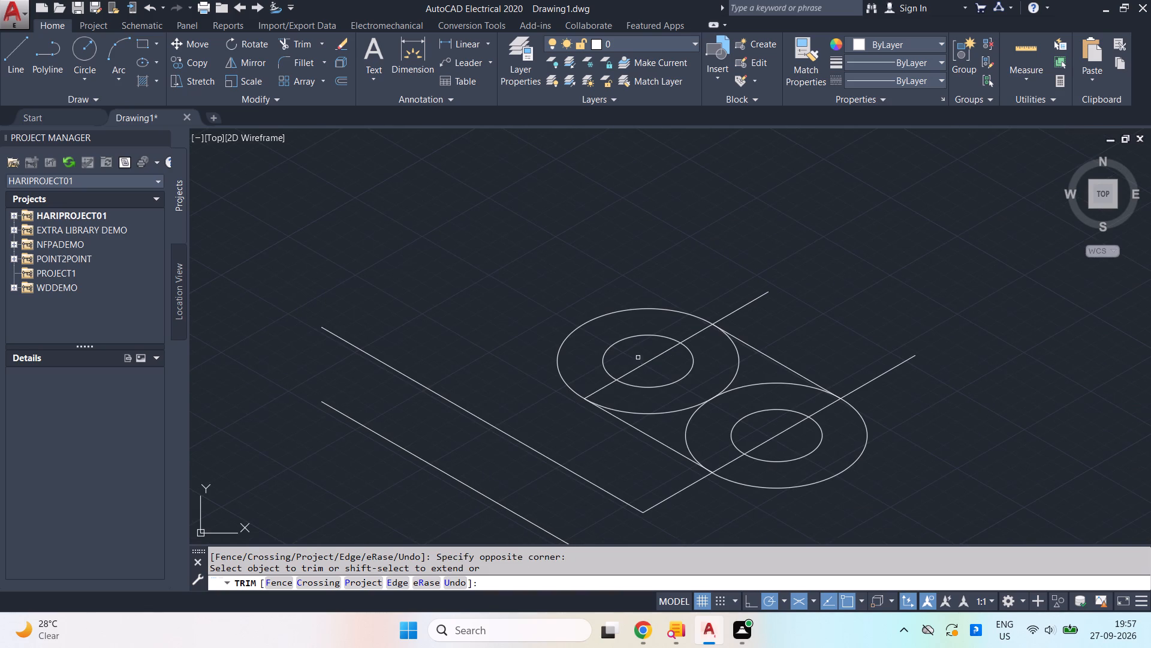
left_click(754, 319)
left_click(740, 297)
Trim the copied isocircles' centre line inside the inner isocircle and between the two isocircles on the side away from the 60-unit edges.
scroll(686, 337, "up", 1)
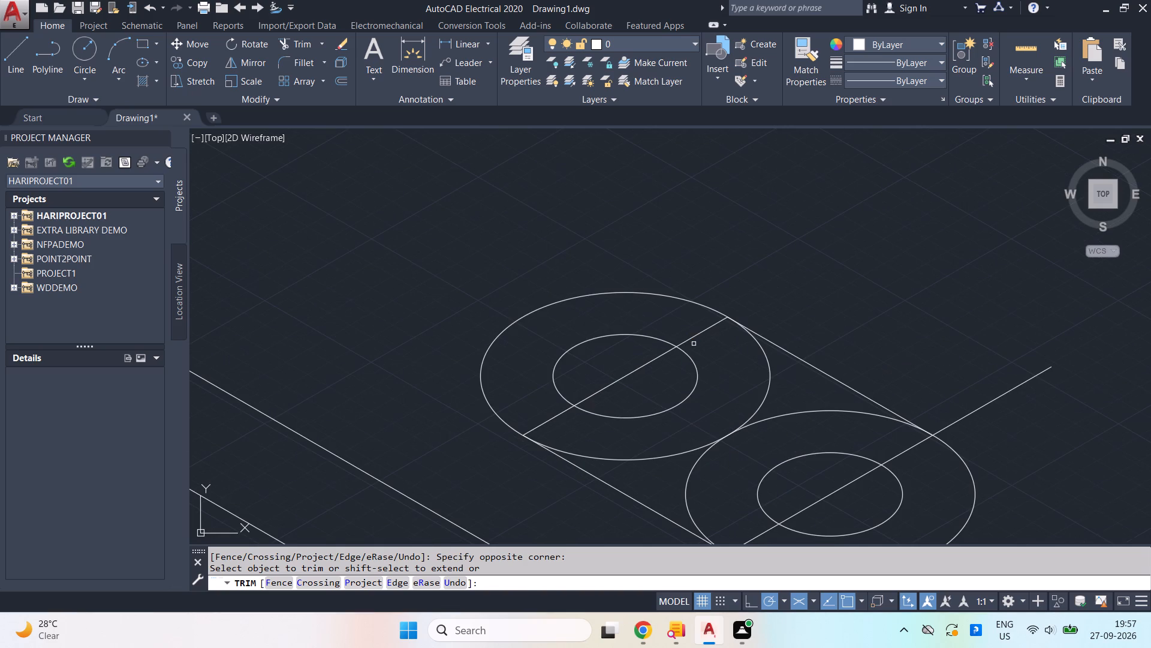
left_click(694, 344)
left_click(685, 335)
left_click_drag(661, 366, 631, 356)
left_click(589, 354)
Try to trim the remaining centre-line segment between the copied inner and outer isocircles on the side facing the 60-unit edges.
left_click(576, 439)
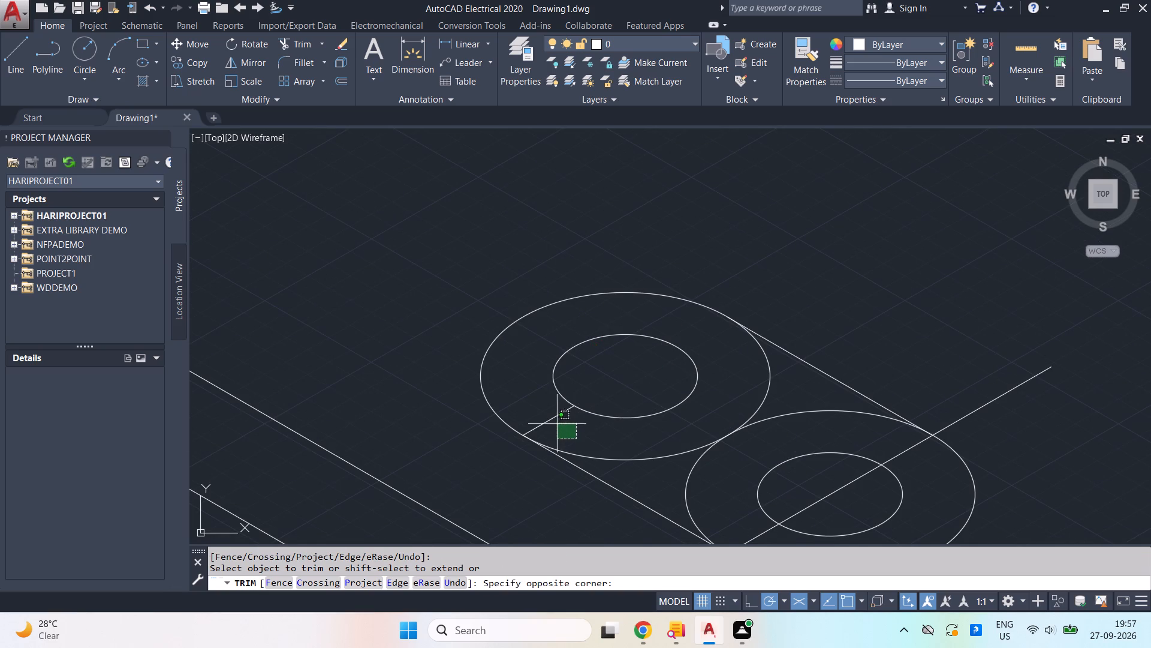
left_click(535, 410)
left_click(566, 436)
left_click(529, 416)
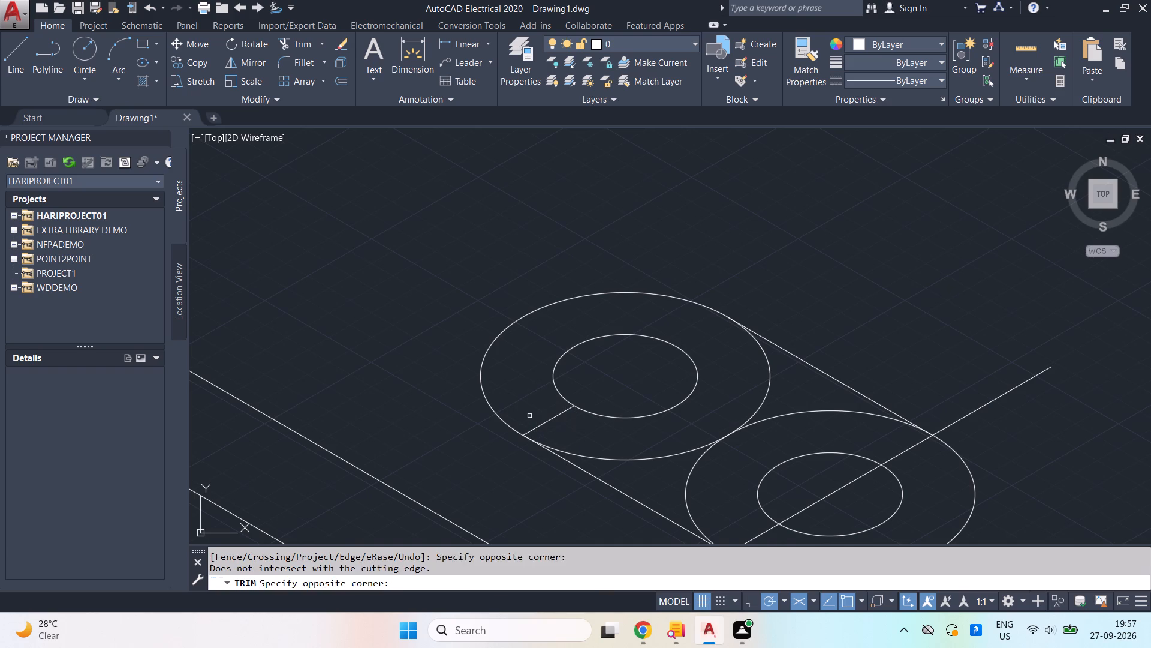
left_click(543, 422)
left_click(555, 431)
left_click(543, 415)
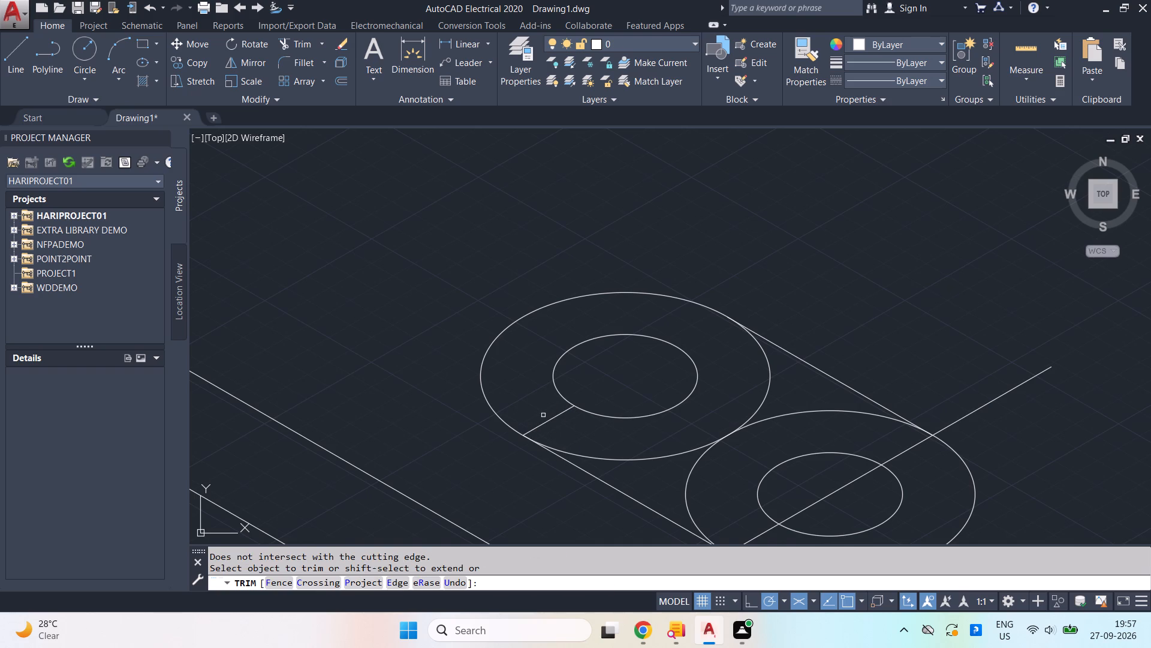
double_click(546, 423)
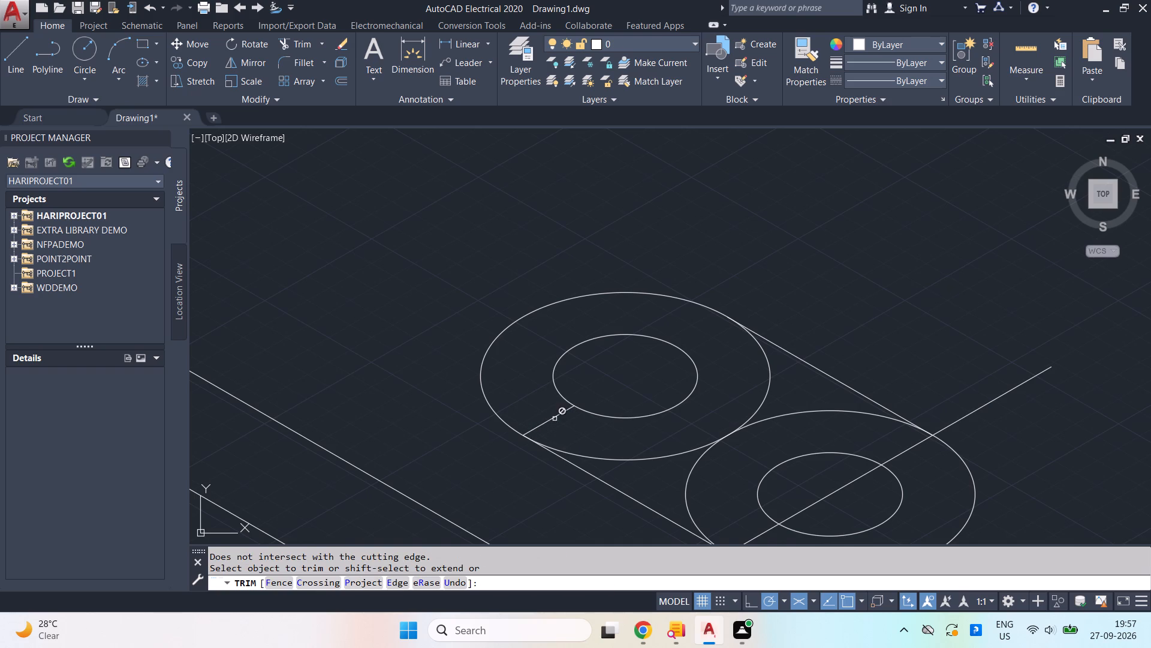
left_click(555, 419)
Trim the copied outer isocircle's arc between the tangent line's end and the neighbouring outer isocircle, inside the rounded shape.
scroll(555, 419, "up", 3)
scroll(555, 419, "down", 2)
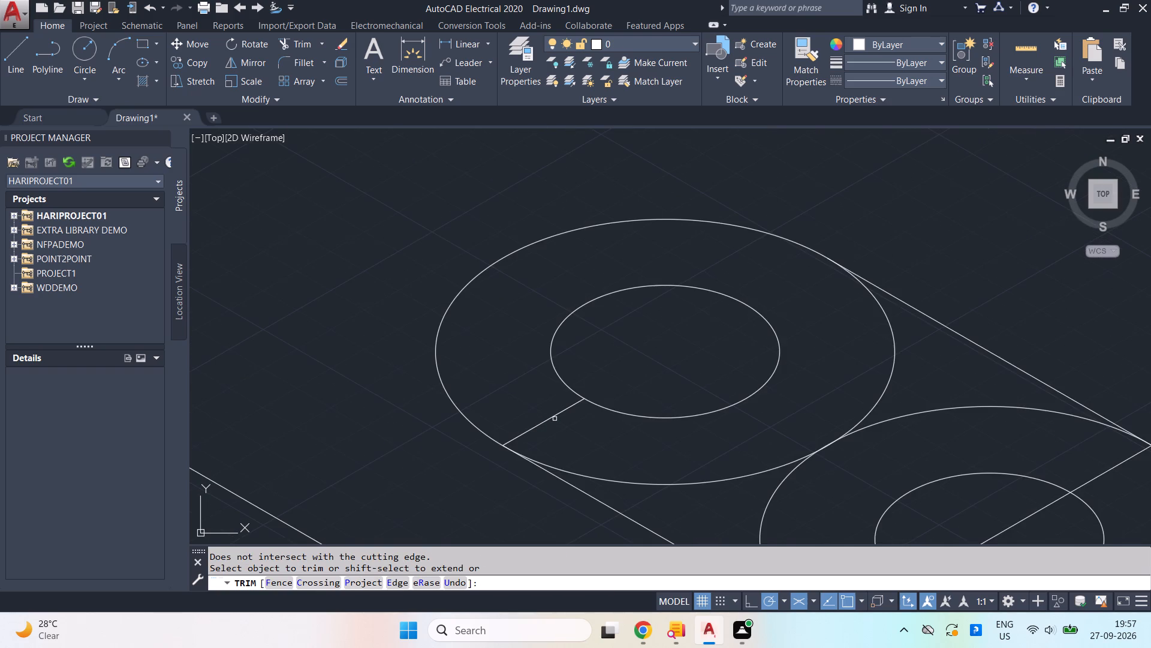
scroll(555, 419, "up", 2)
scroll(406, 435, "up", 4)
scroll(410, 423, "down", 4)
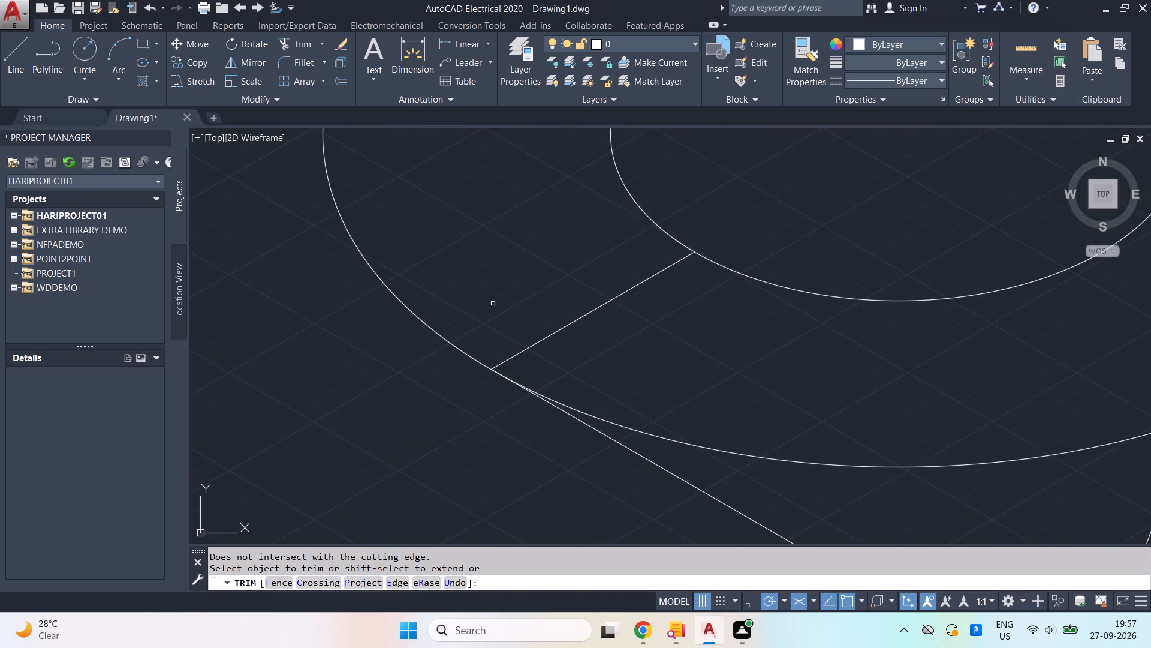
scroll(622, 433, "down", 4)
scroll(639, 434, "up", 3)
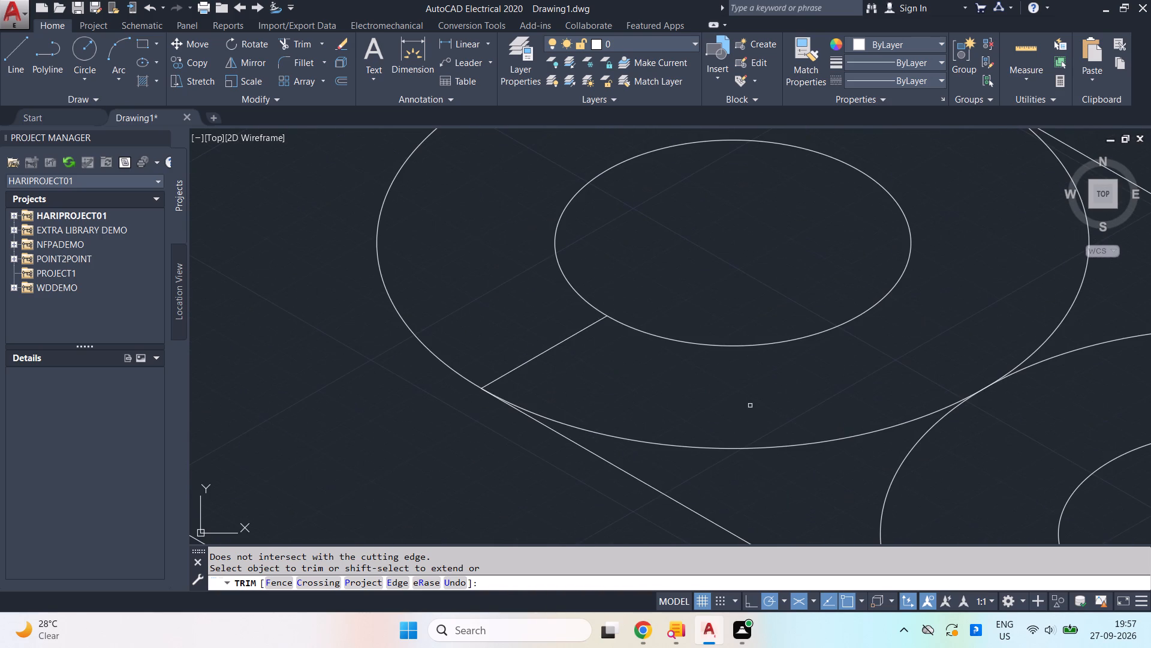
left_click_drag(793, 479, 789, 470)
left_click(689, 323)
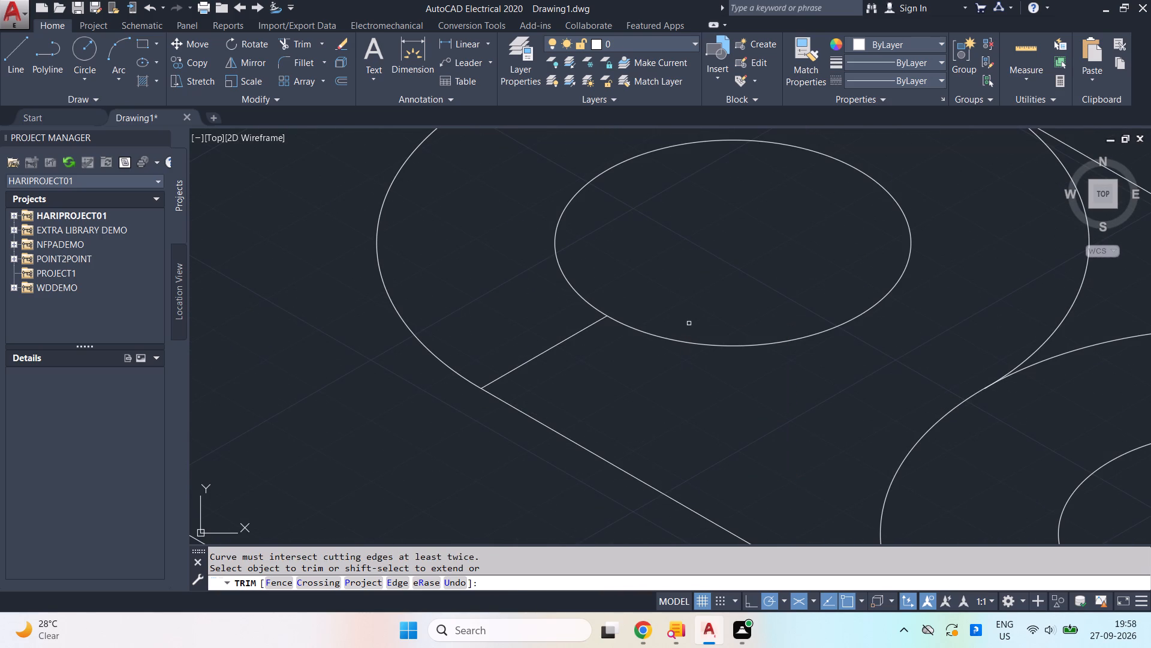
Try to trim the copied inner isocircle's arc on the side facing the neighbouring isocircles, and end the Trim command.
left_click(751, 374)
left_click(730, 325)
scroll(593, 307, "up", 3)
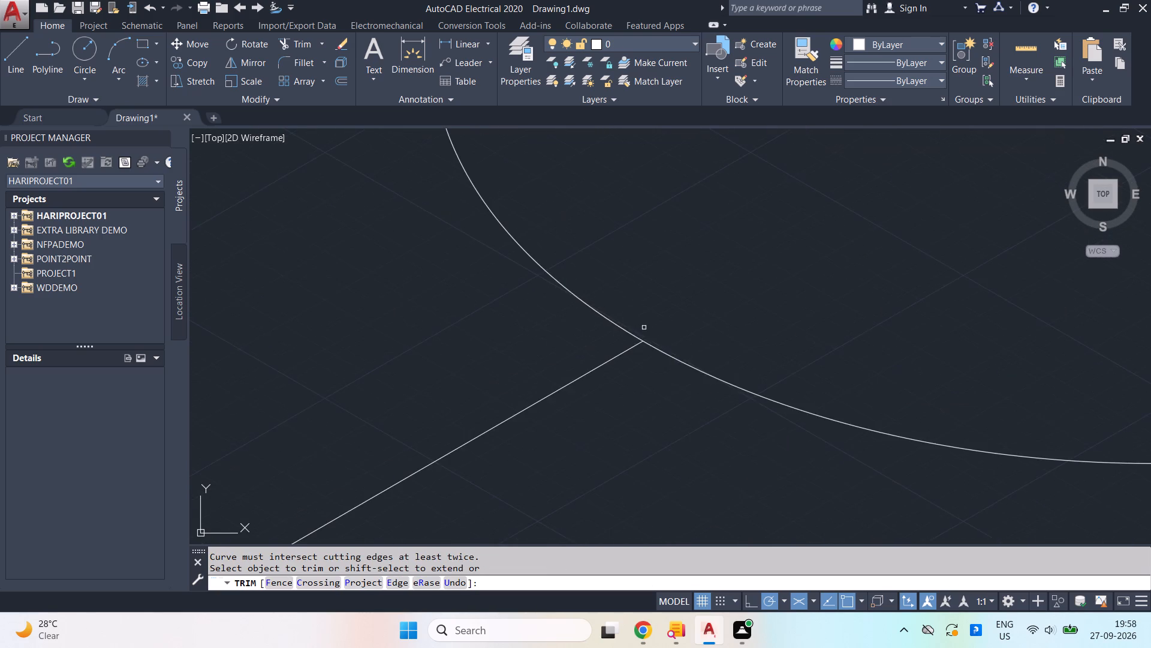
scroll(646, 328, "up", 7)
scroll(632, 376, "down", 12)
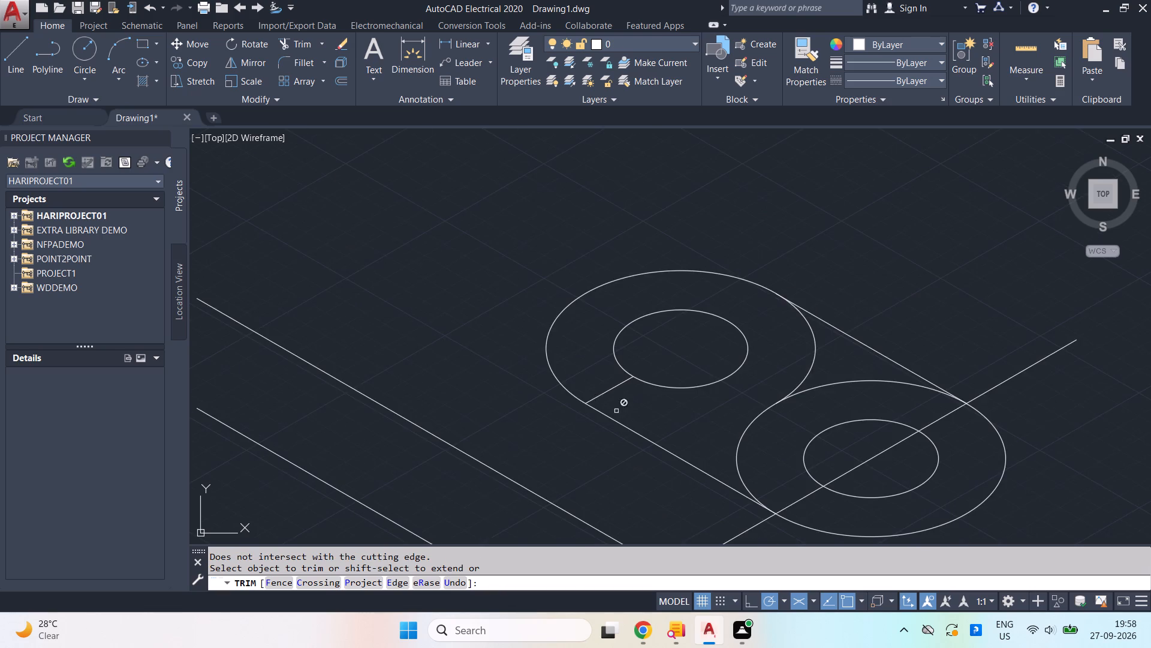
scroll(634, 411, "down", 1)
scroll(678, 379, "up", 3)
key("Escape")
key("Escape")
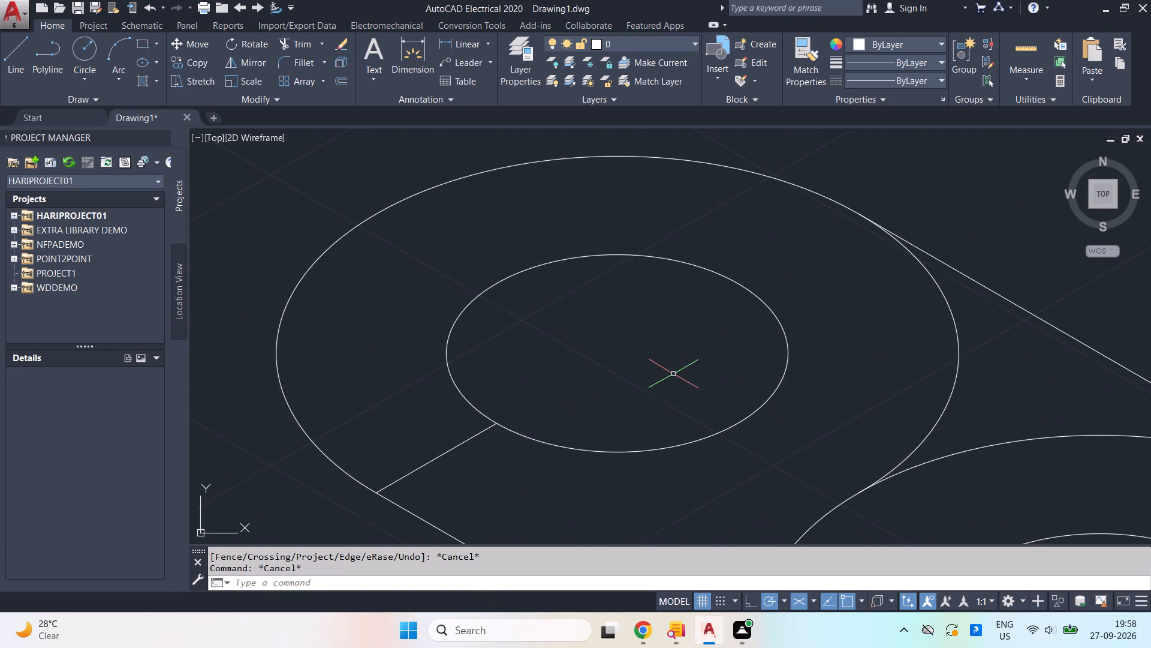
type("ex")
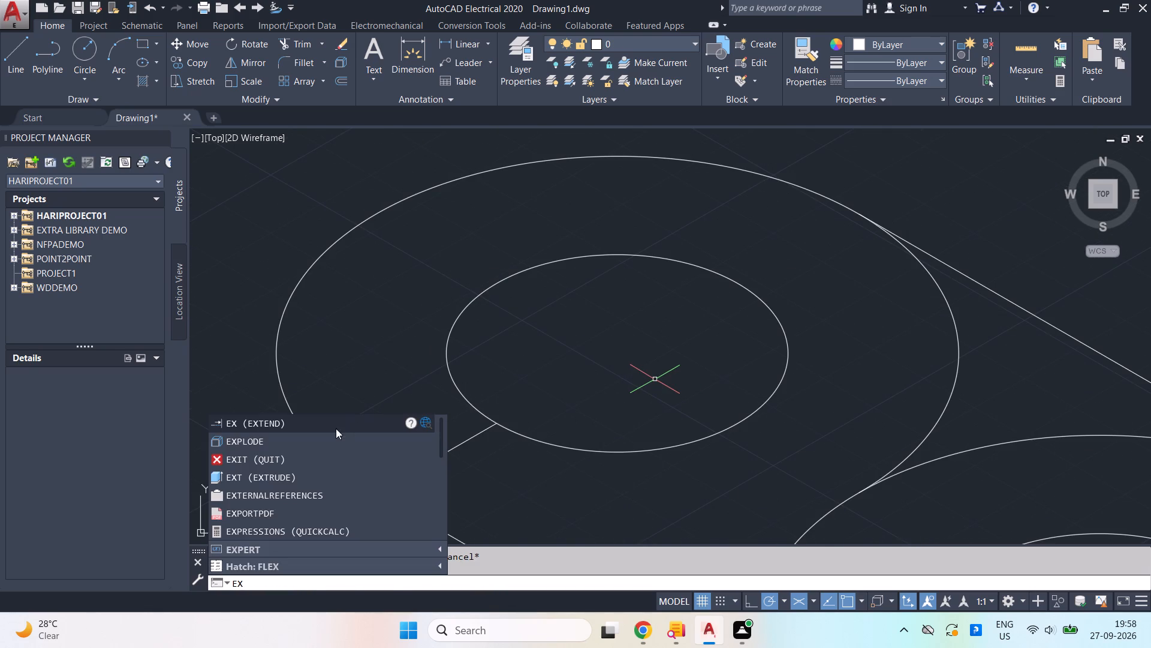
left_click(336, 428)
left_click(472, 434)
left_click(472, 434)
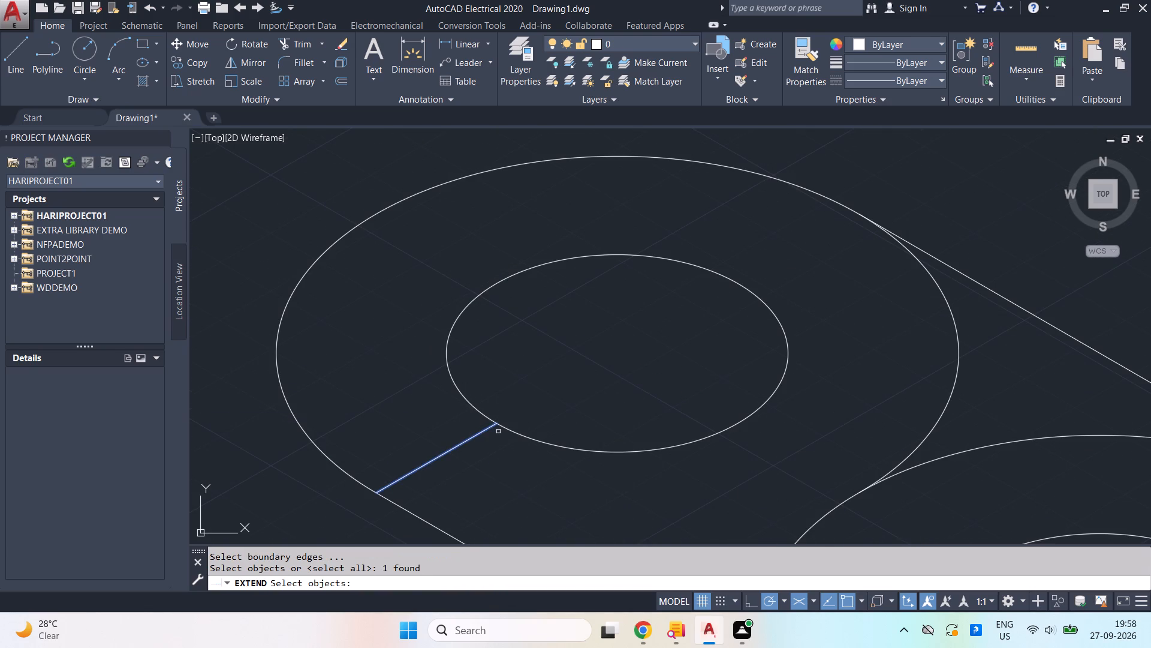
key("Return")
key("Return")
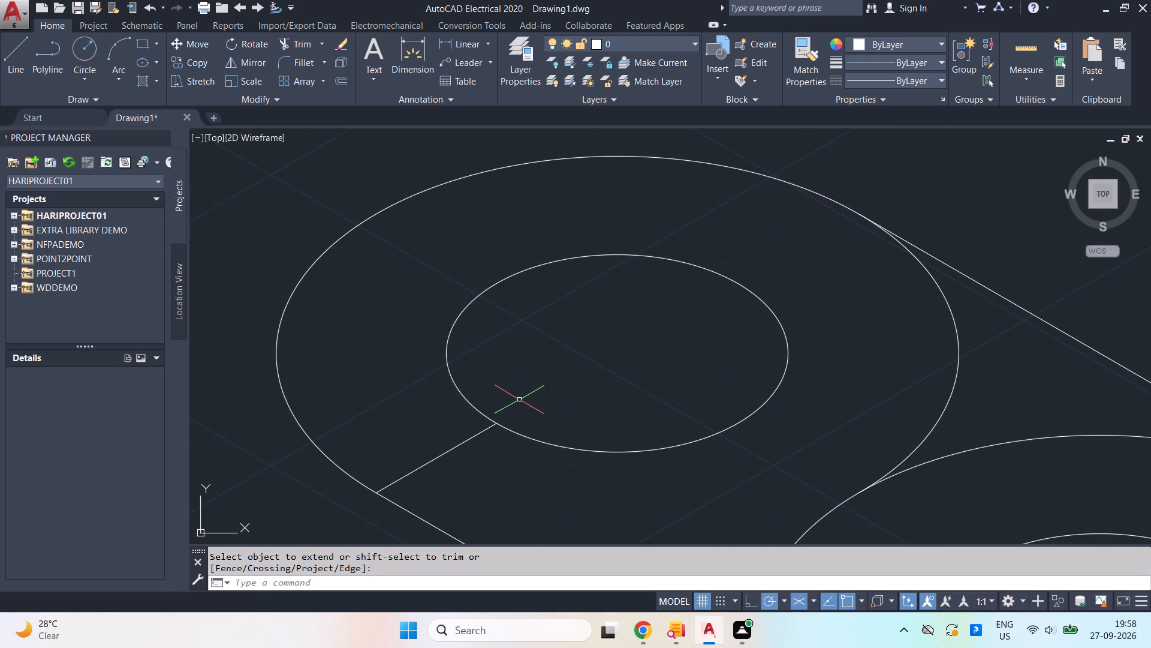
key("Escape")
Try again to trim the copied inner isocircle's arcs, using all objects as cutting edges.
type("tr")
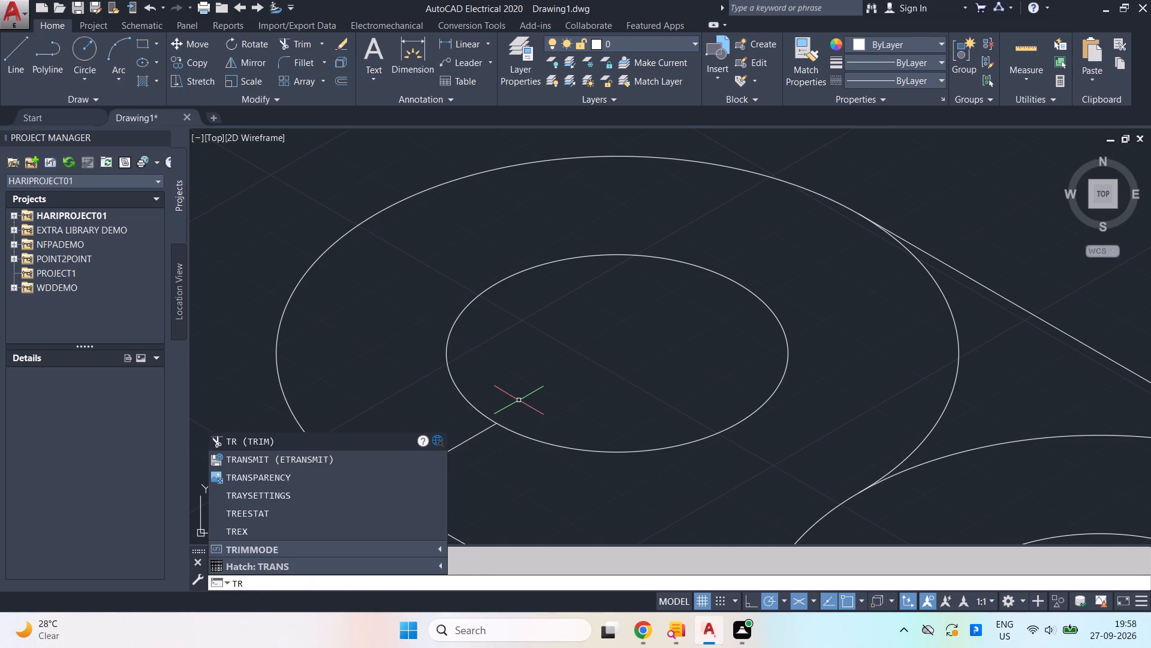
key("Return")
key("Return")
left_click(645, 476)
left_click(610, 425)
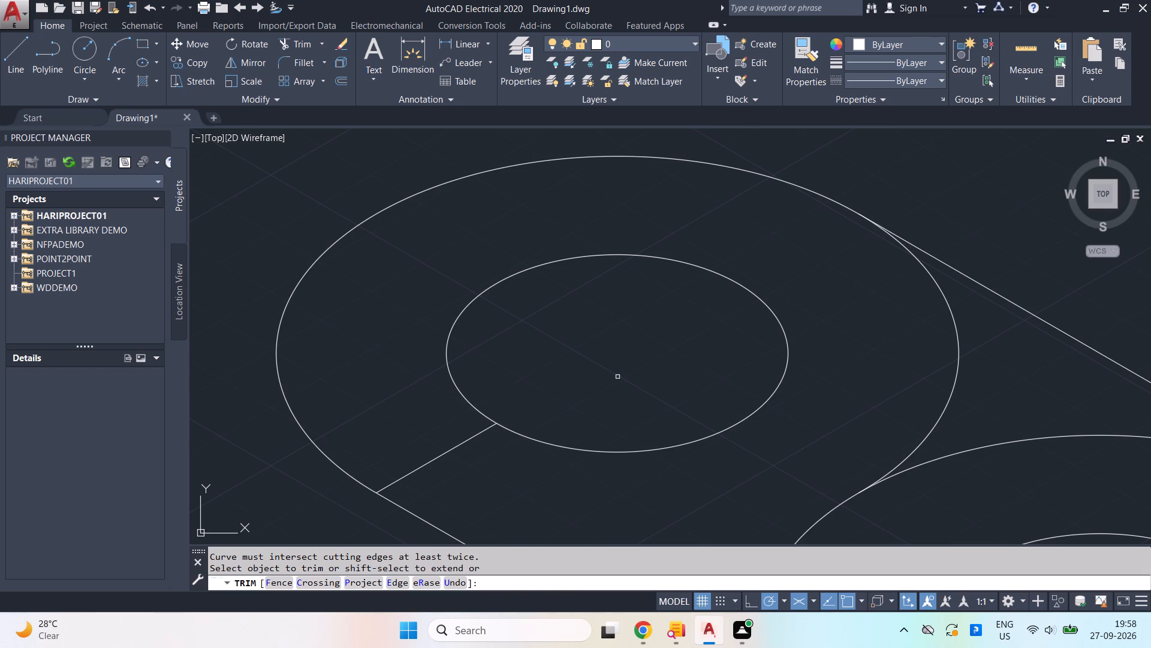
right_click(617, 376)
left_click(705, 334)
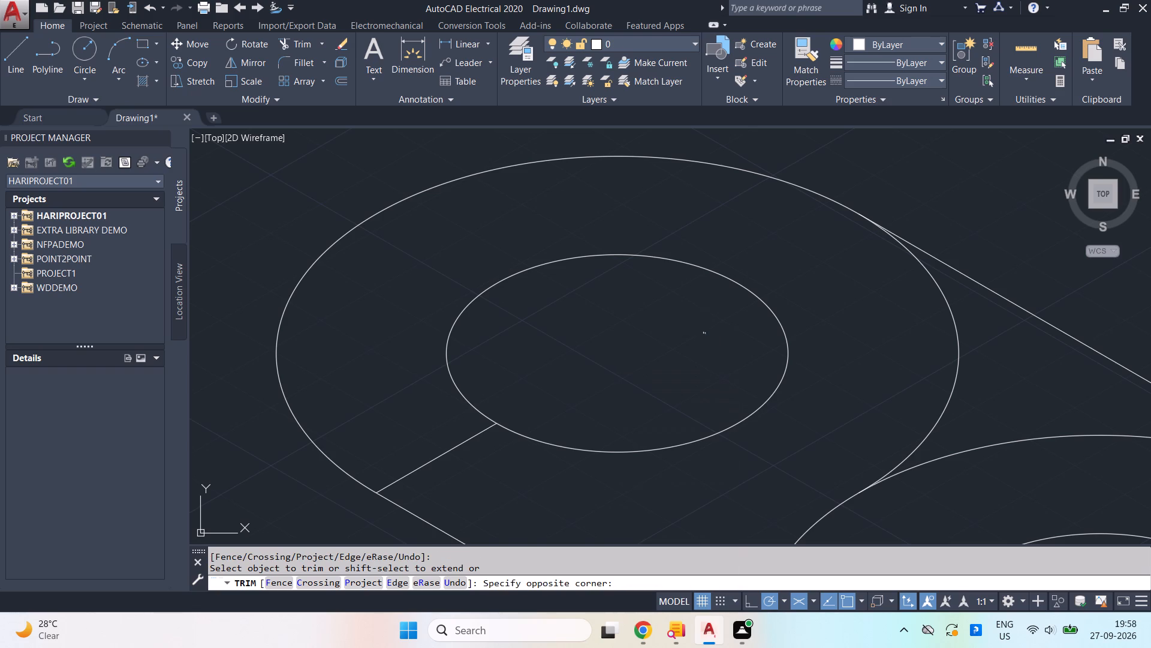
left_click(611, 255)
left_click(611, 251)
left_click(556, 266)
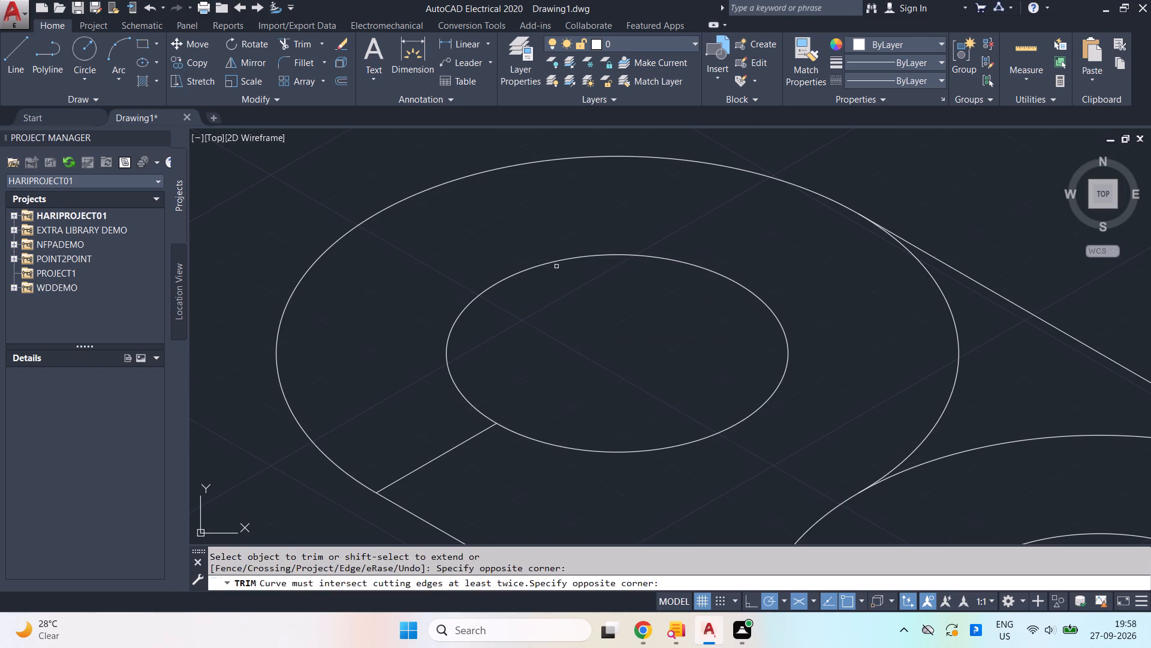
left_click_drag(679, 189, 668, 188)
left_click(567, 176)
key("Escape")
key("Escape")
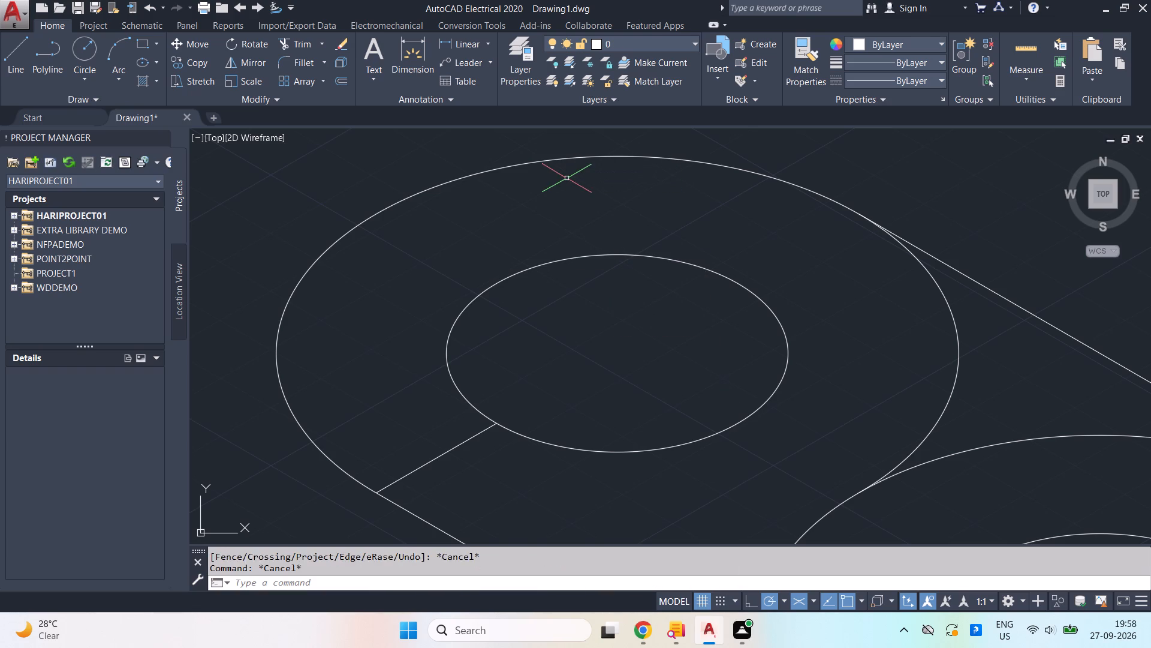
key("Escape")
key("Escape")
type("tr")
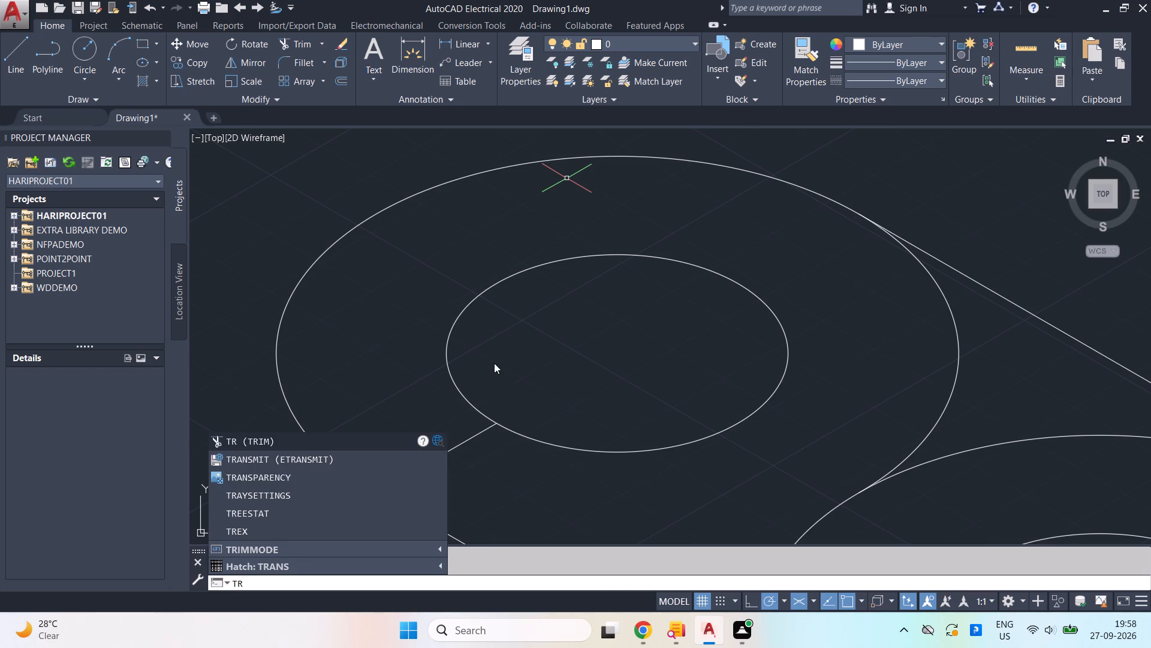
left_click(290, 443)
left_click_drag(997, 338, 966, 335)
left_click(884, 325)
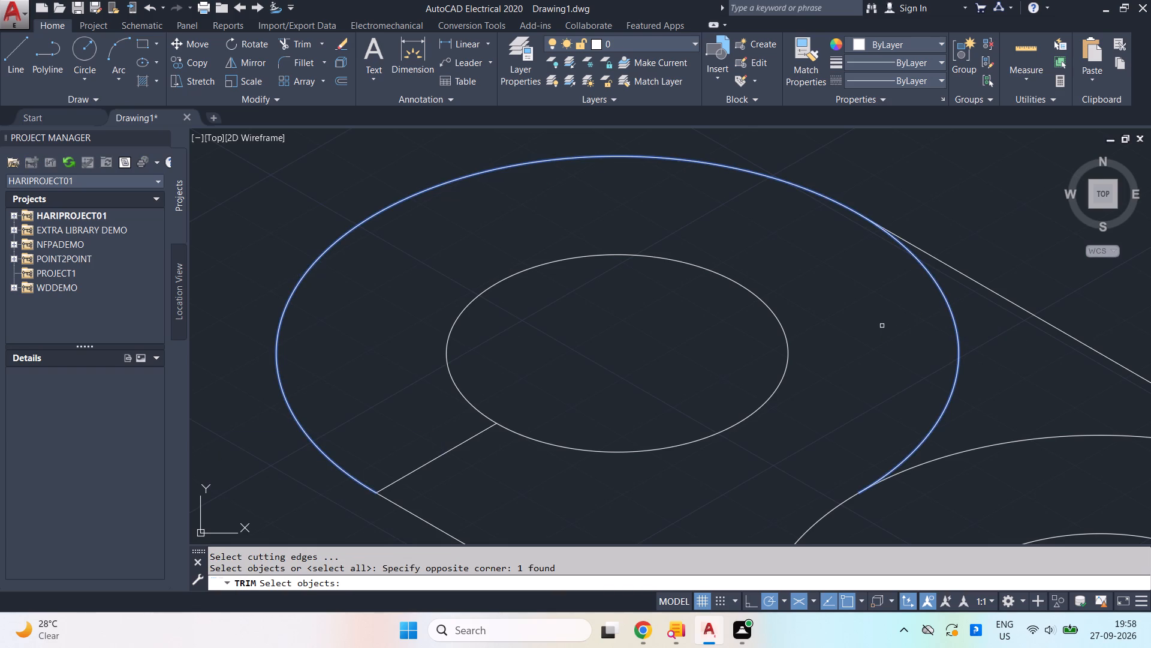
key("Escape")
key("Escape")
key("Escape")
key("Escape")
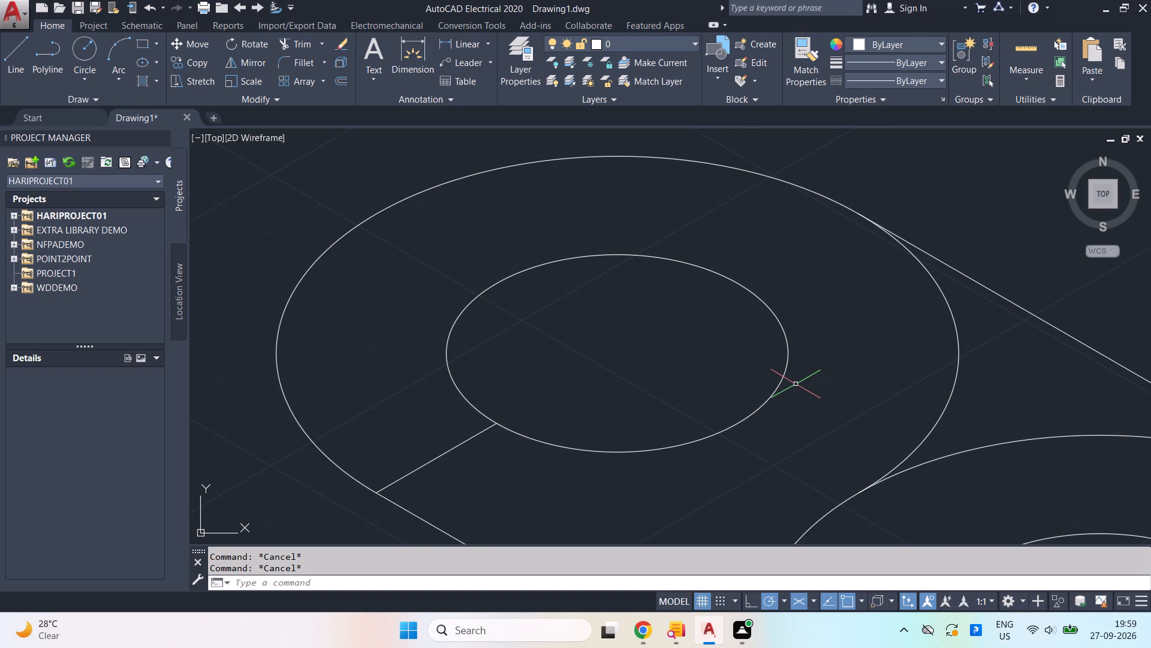
Open the program options and examine the file search paths and locations, the open and save settings, and the display settings.
type("op")
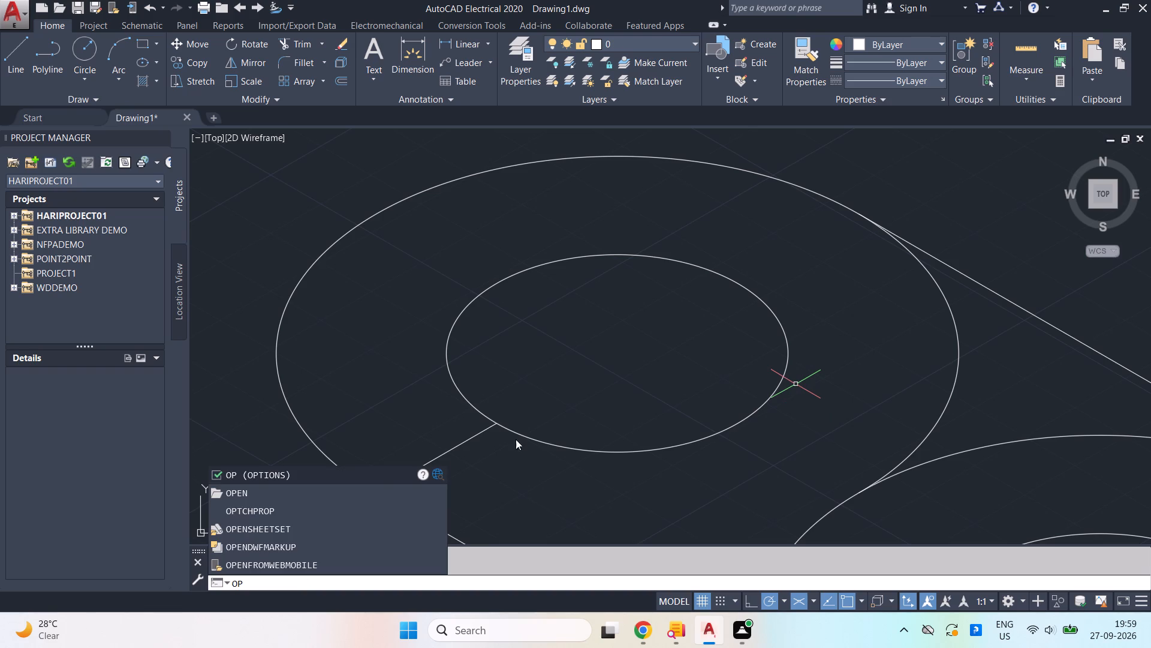
left_click(363, 475)
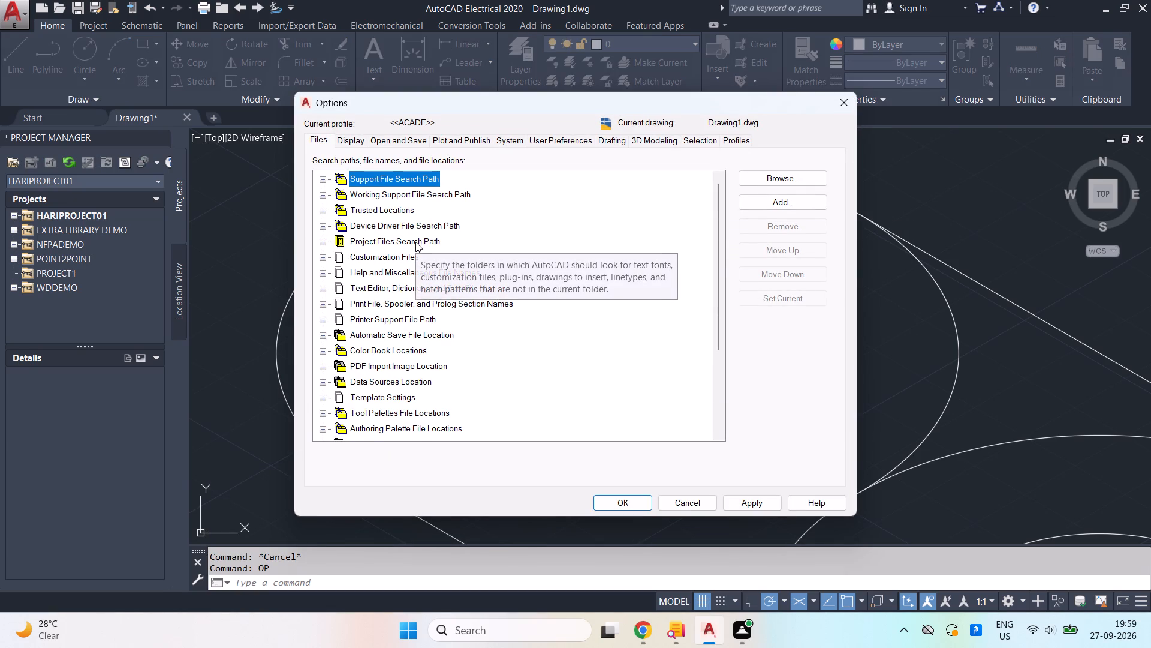
scroll(415, 242, "down", 1)
scroll(376, 202, "down", 4)
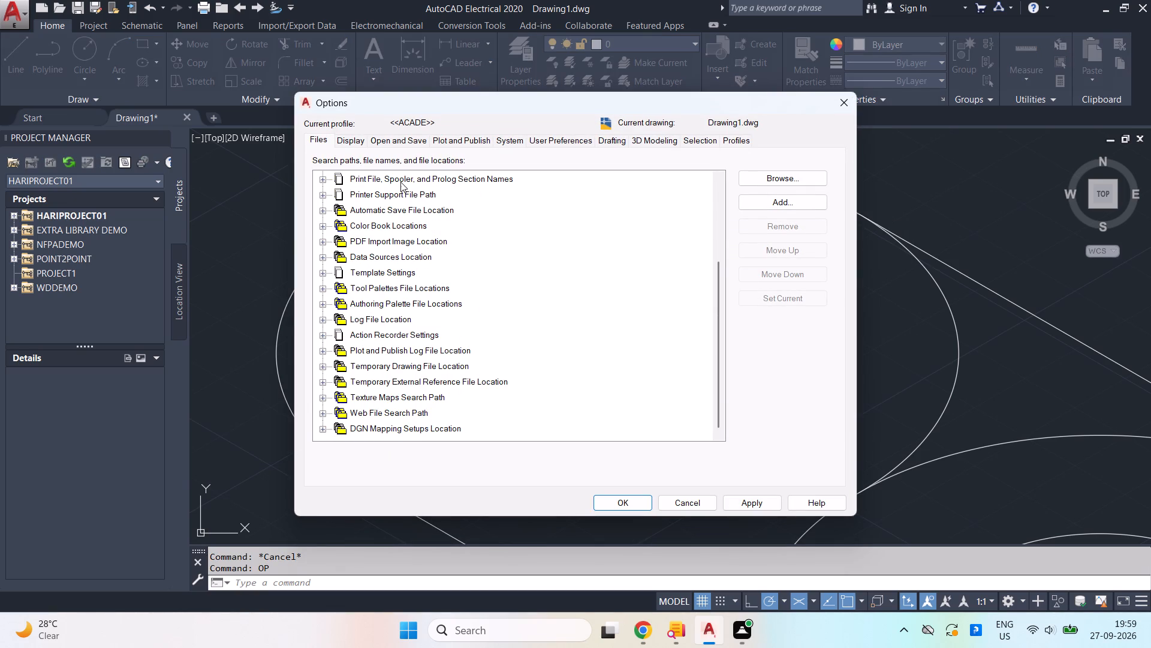
left_click(414, 143)
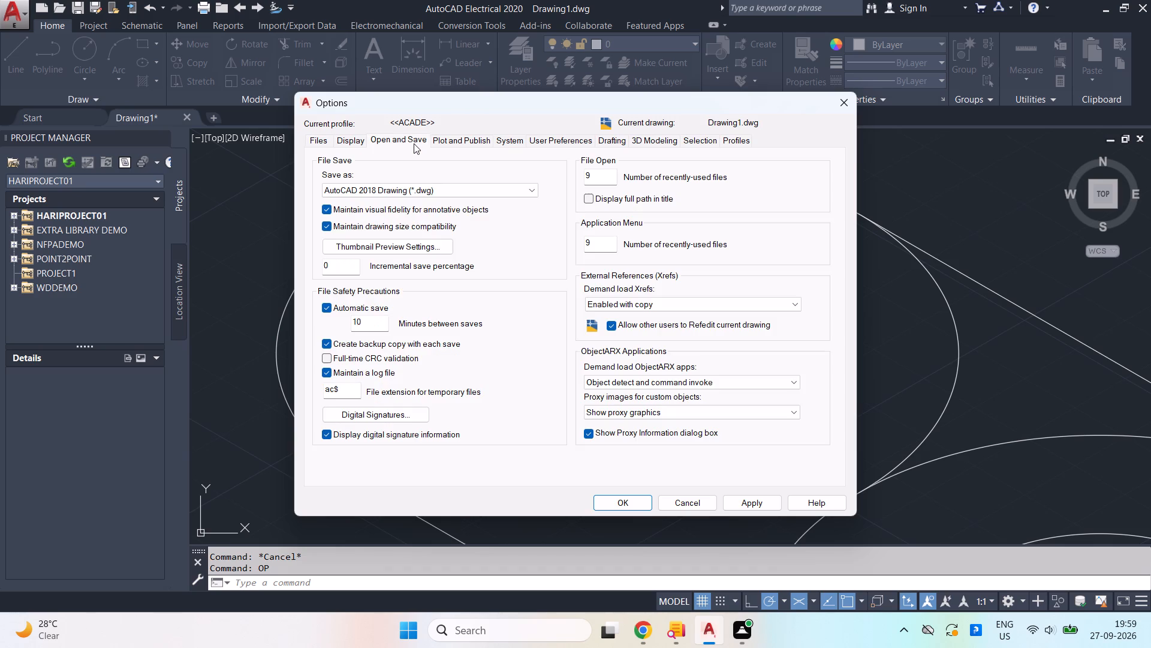
left_click(348, 144)
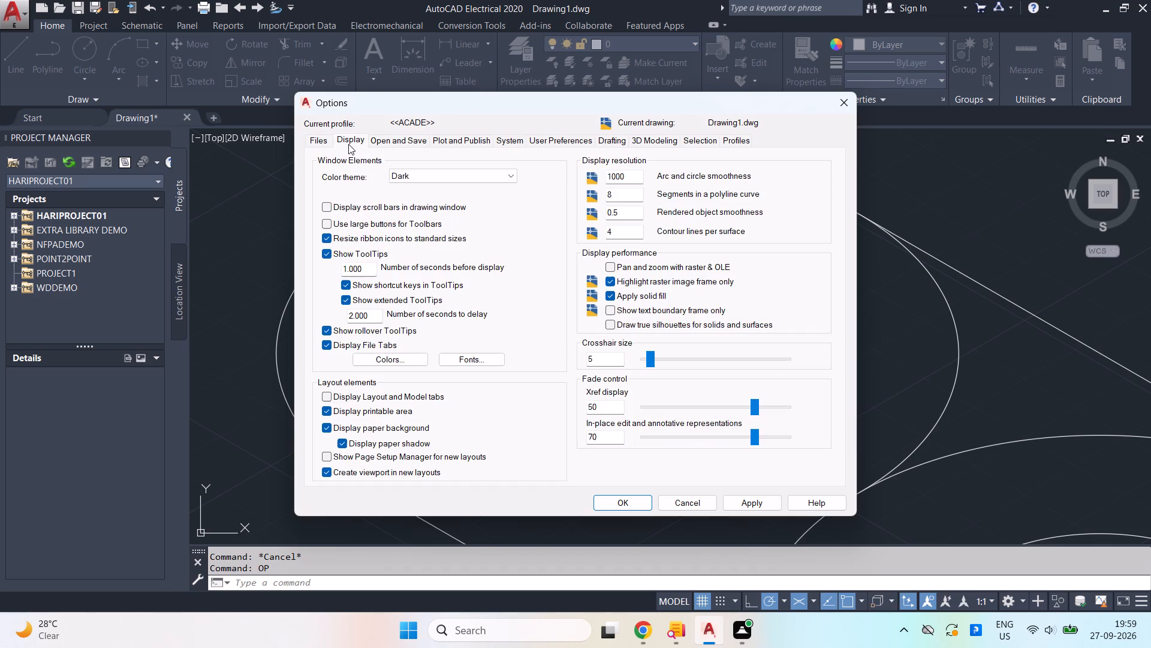
left_click(327, 143)
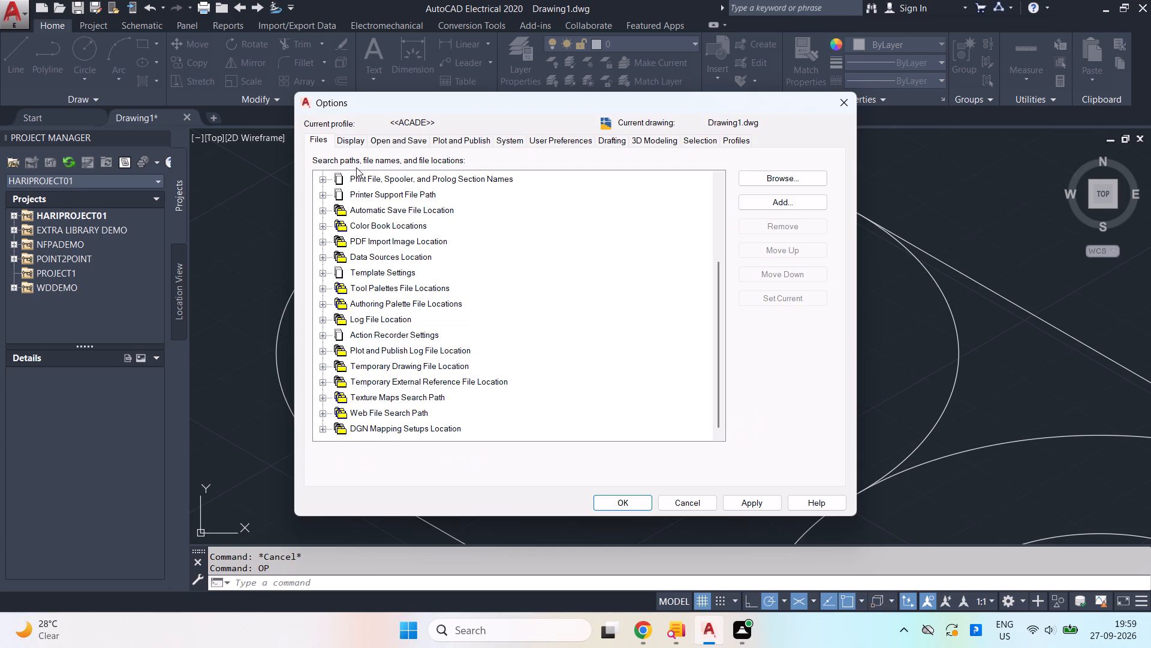
scroll(364, 190, "down", 7)
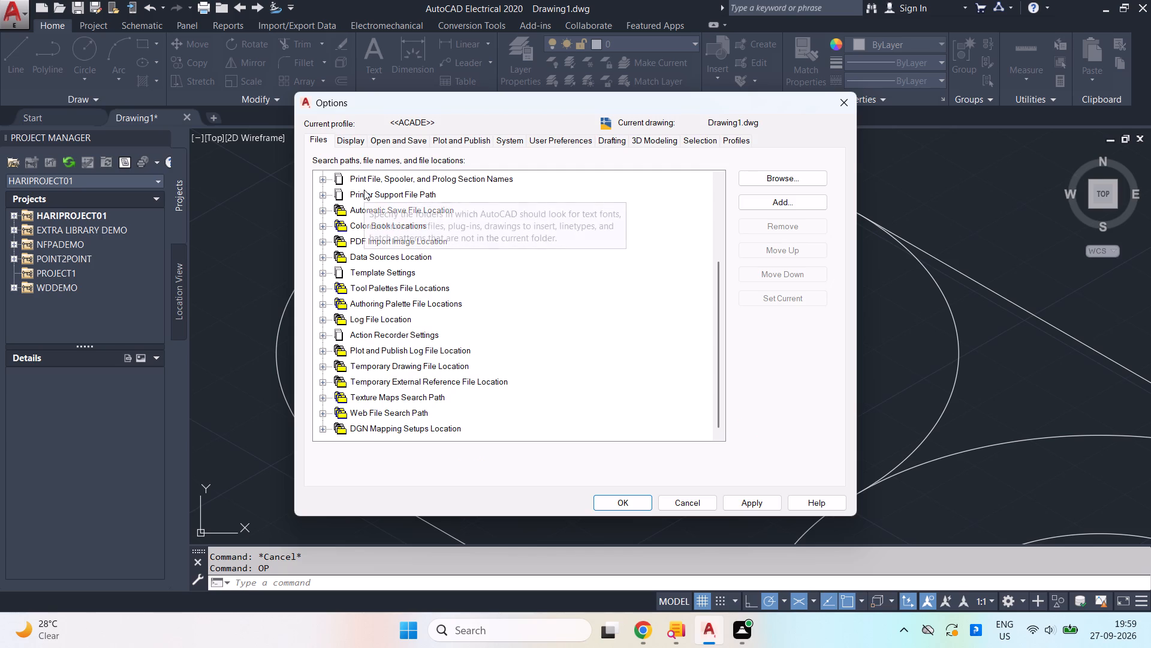
scroll(367, 192, "up", 4)
scroll(400, 230, "down", 8)
scroll(400, 230, "up", 12)
scroll(400, 230, "down", 3)
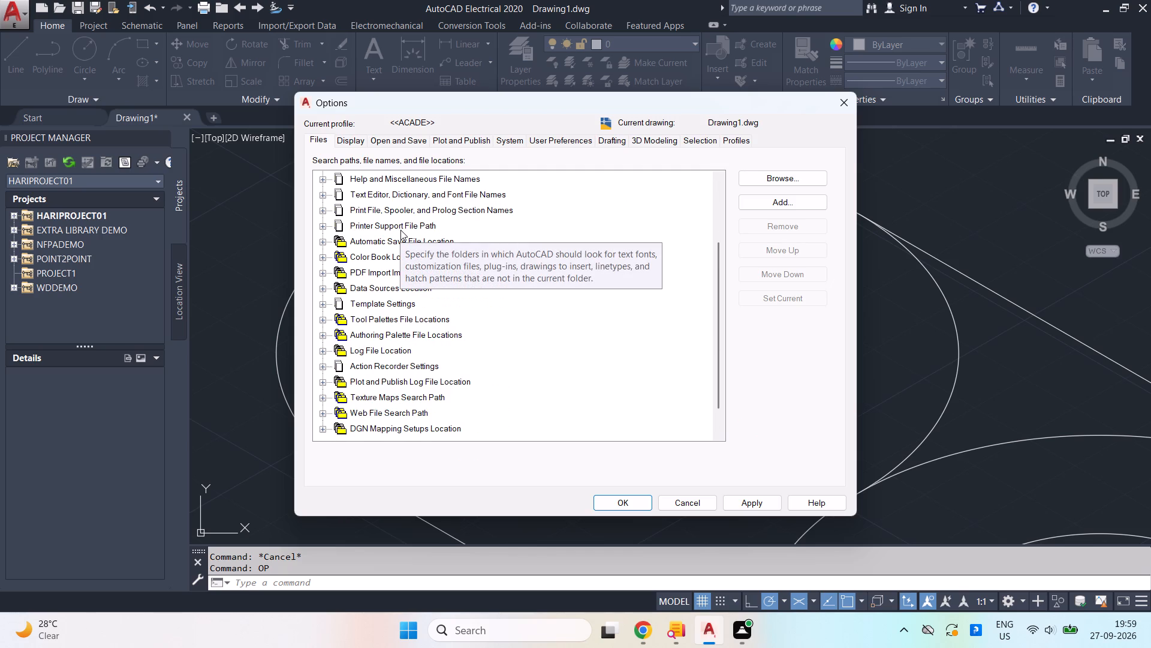
scroll(400, 230, "down", 10)
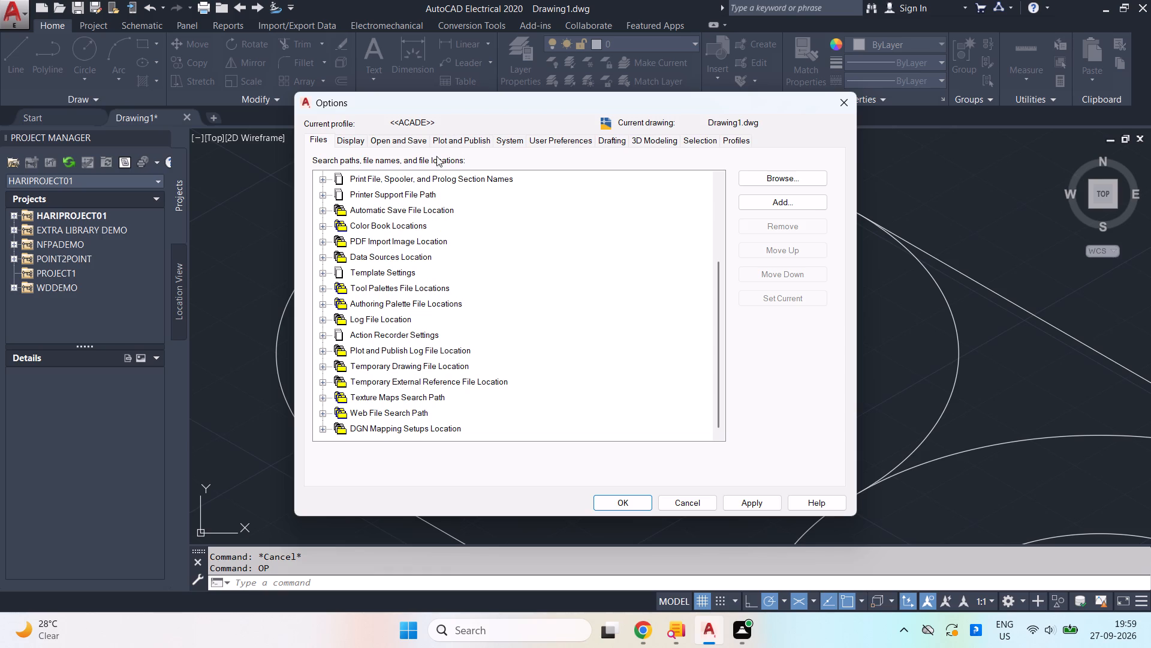
Look through the remaining option categories up to the selection settings and reduce the pickbox size to its minimum.
left_click(360, 141)
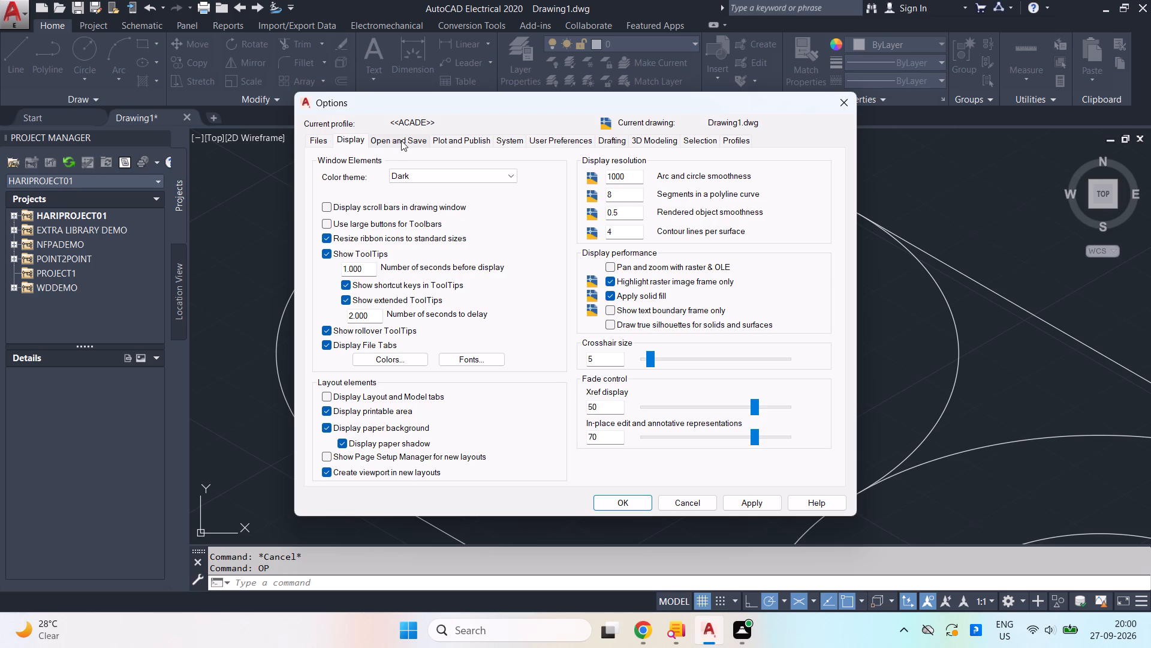
left_click(426, 139)
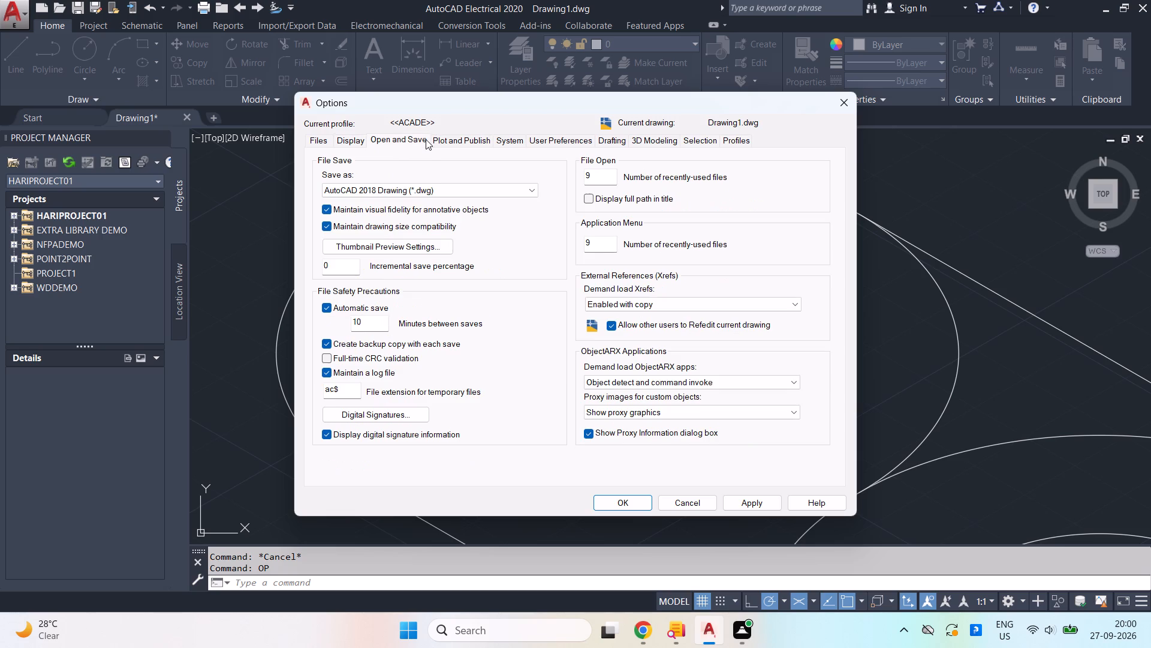
left_click(468, 142)
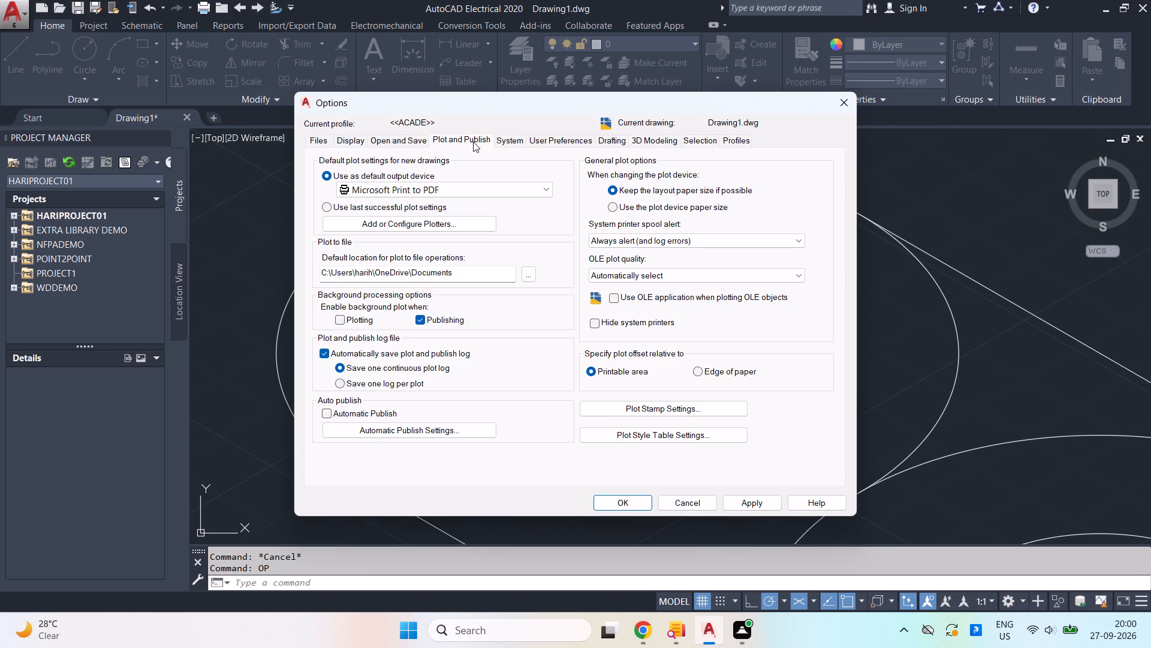
left_click(509, 140)
left_click(548, 139)
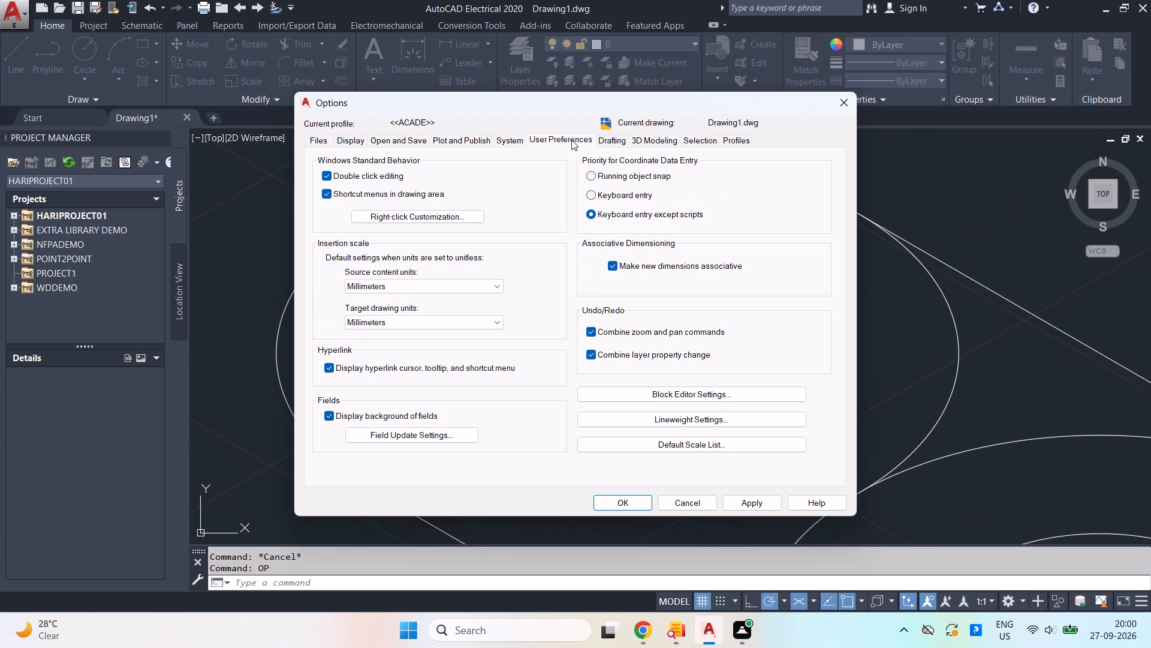
left_click(605, 142)
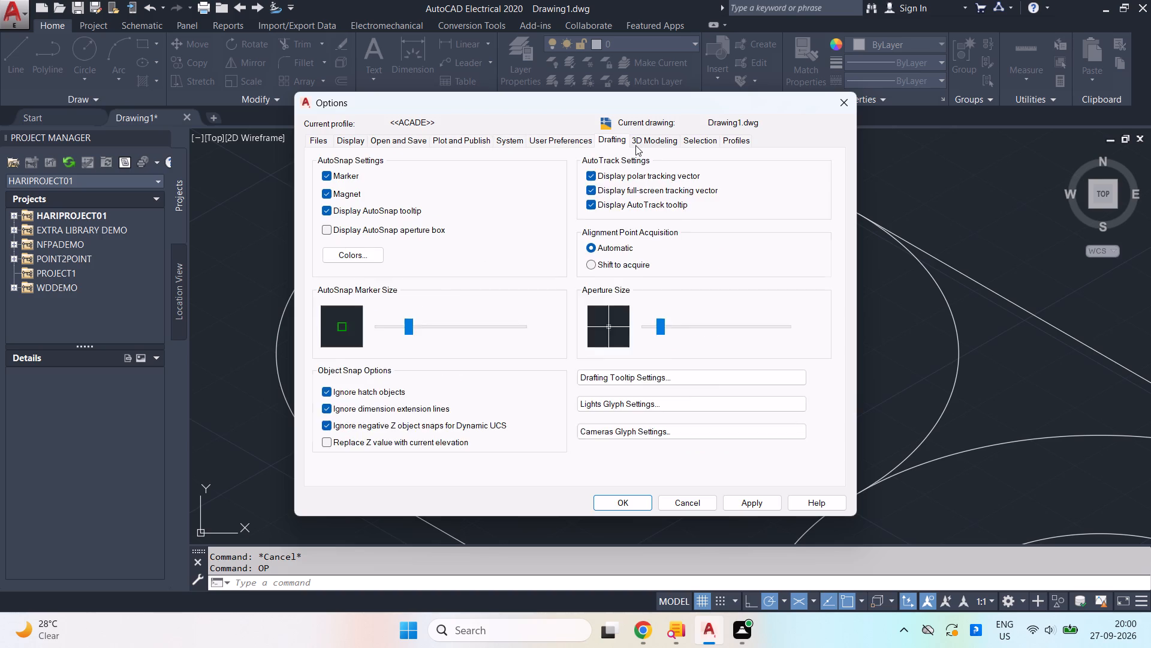
left_click(638, 145)
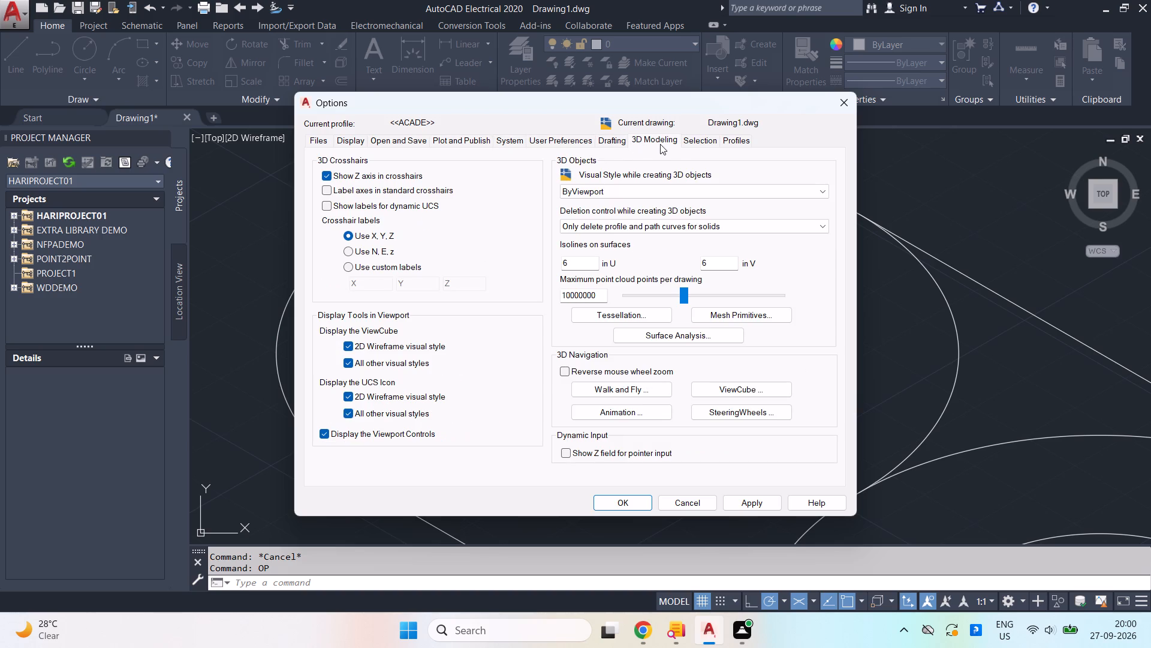
left_click(691, 143)
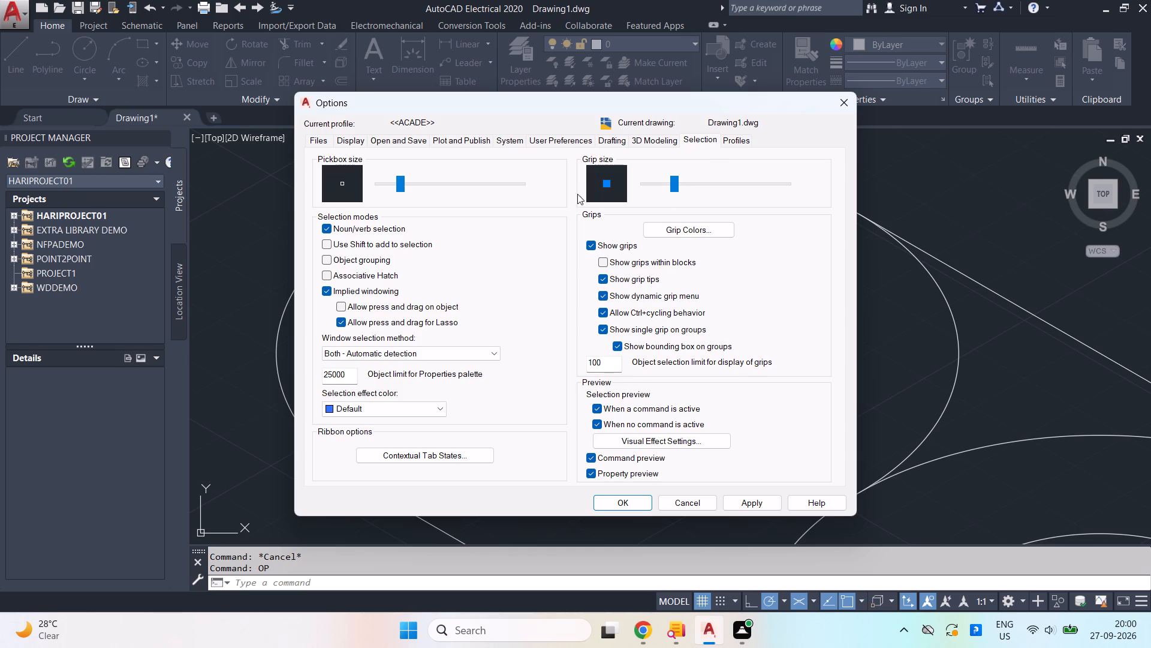
left_click(401, 185)
left_click(384, 179)
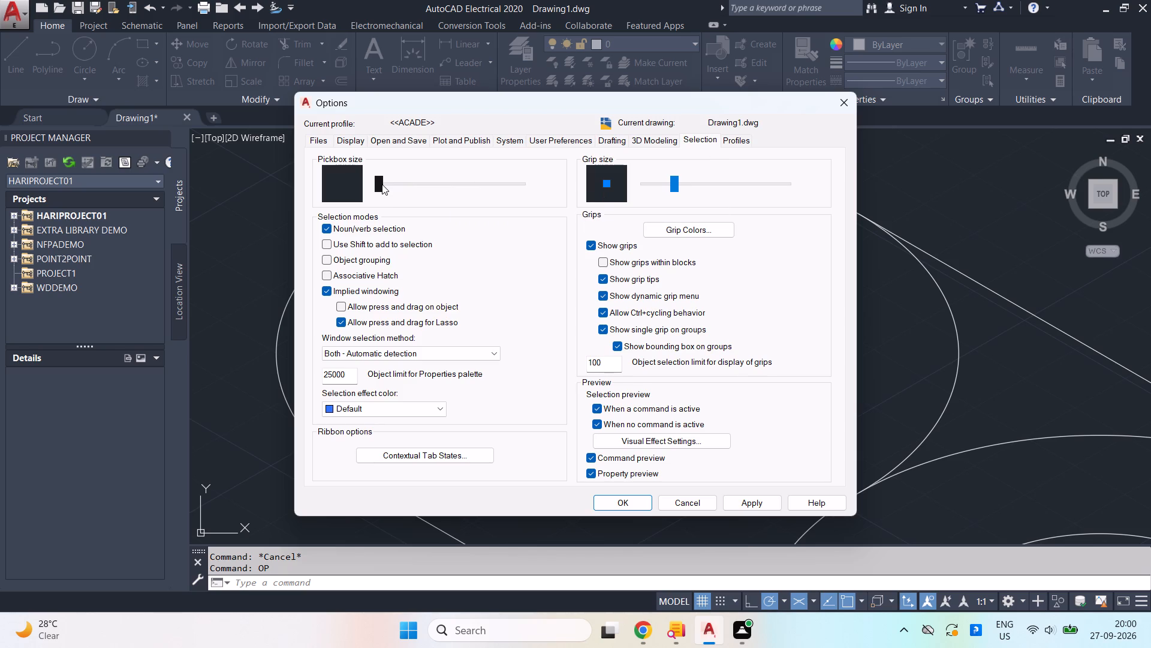
left_click(382, 184)
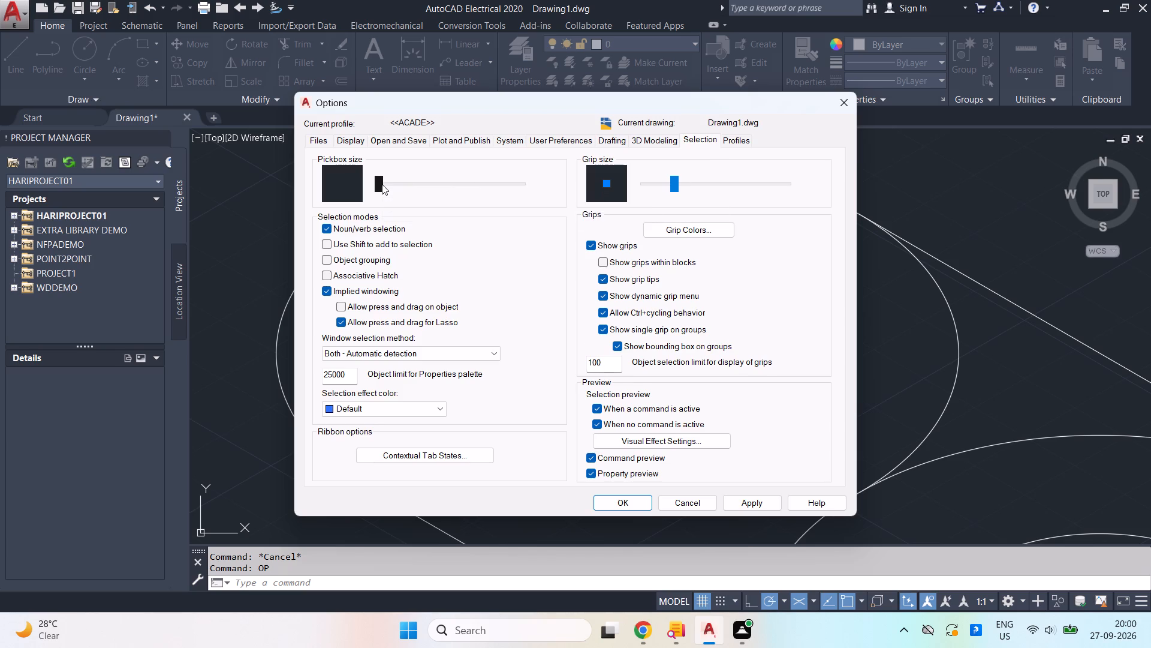
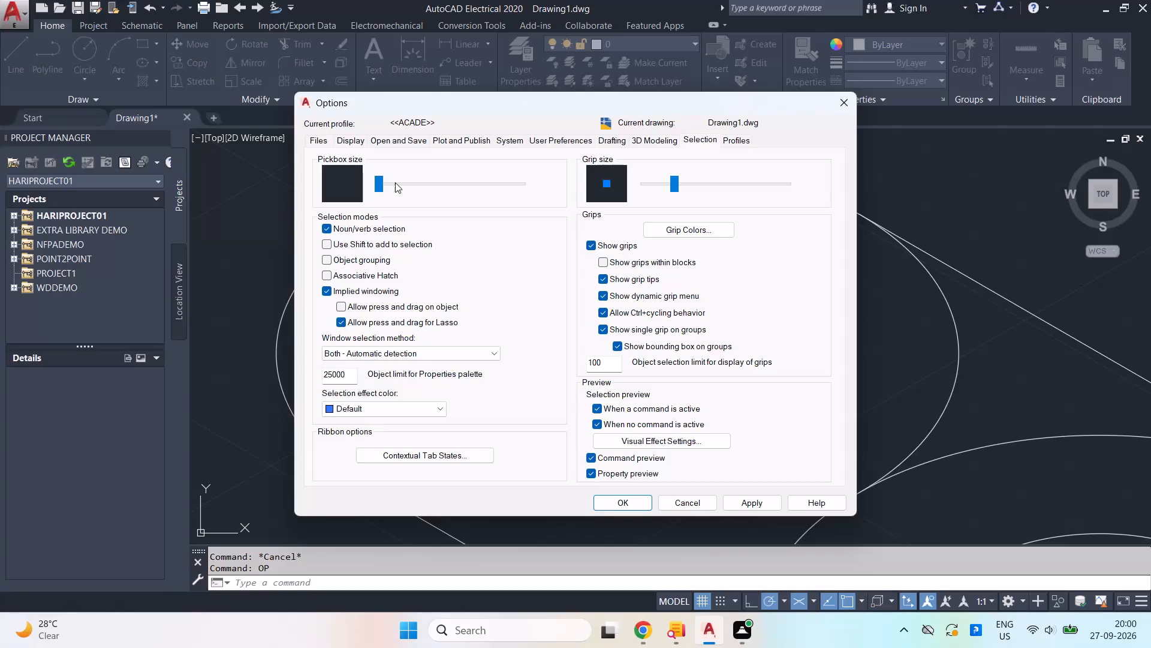
Enlarge the selection pickbox to about a quarter of its size range.
left_click(381, 184)
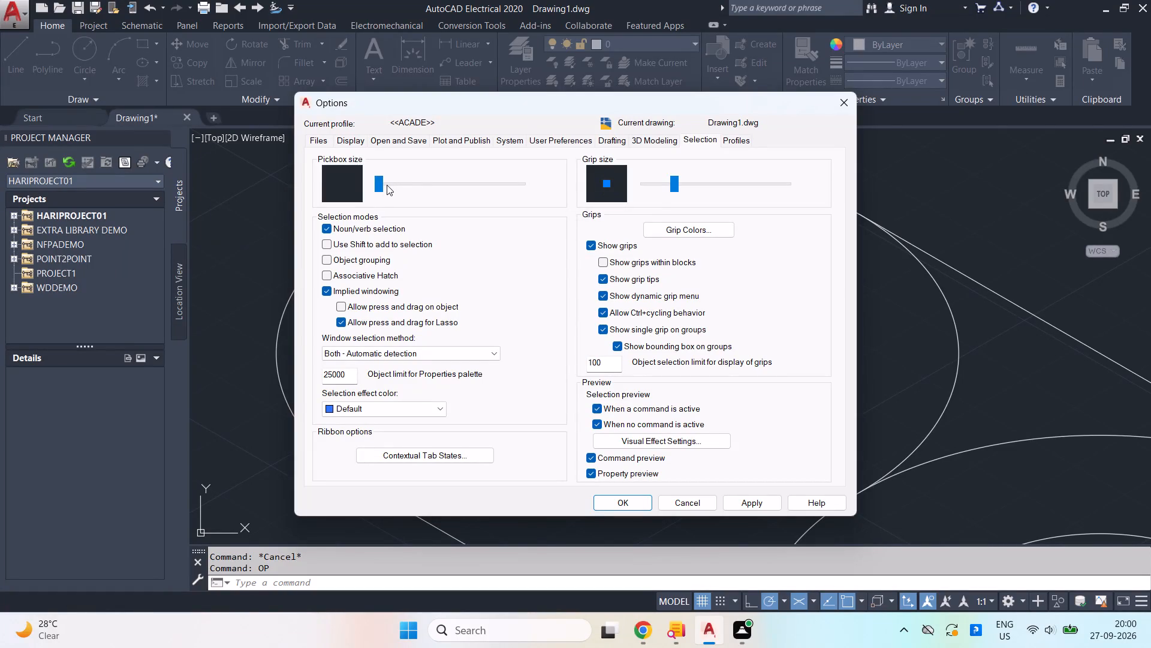
left_click(387, 185)
left_click(387, 185)
scroll(384, 179, "up", 2)
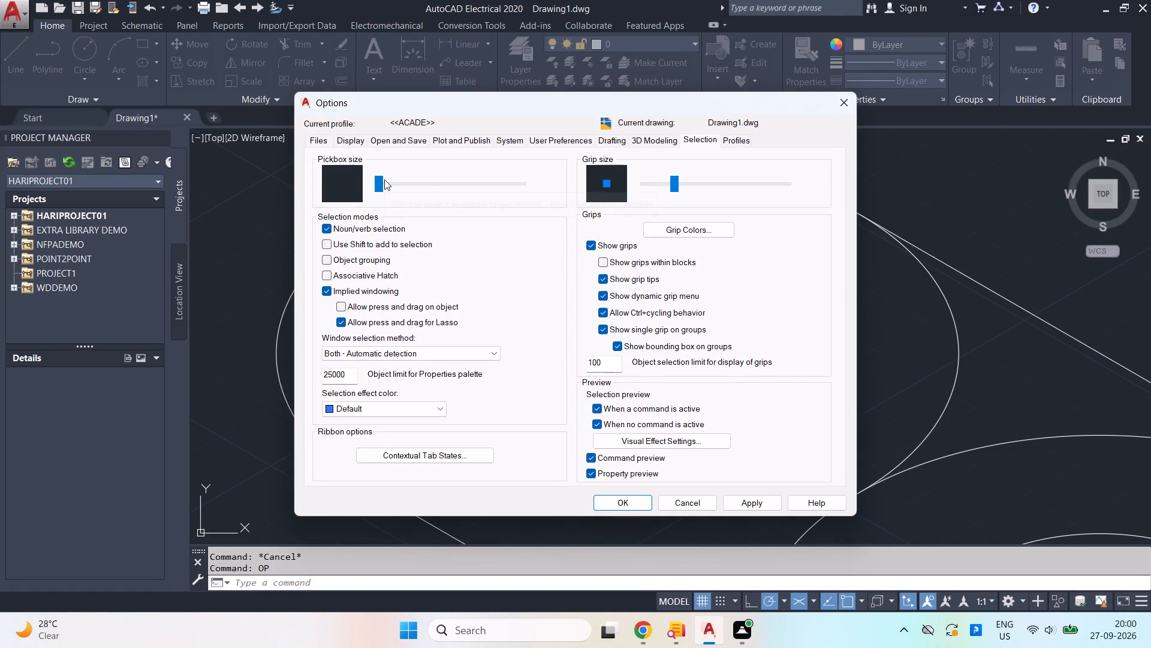
scroll(384, 179, "up", 2)
double_click(390, 181)
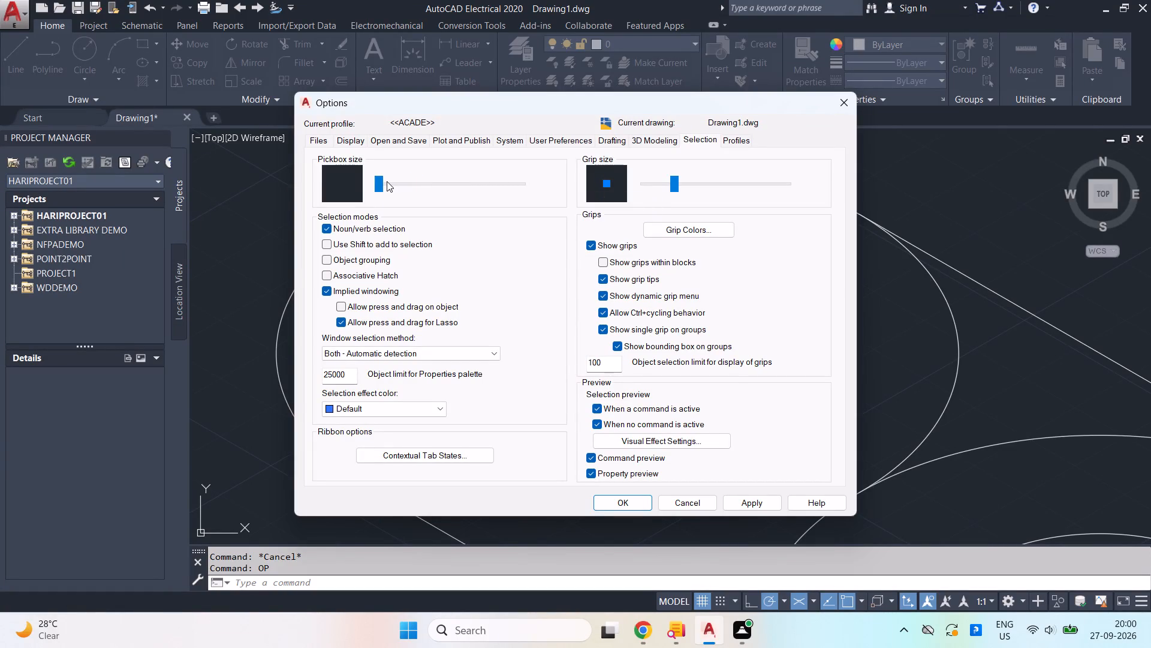
left_click(387, 181)
left_click(441, 183)
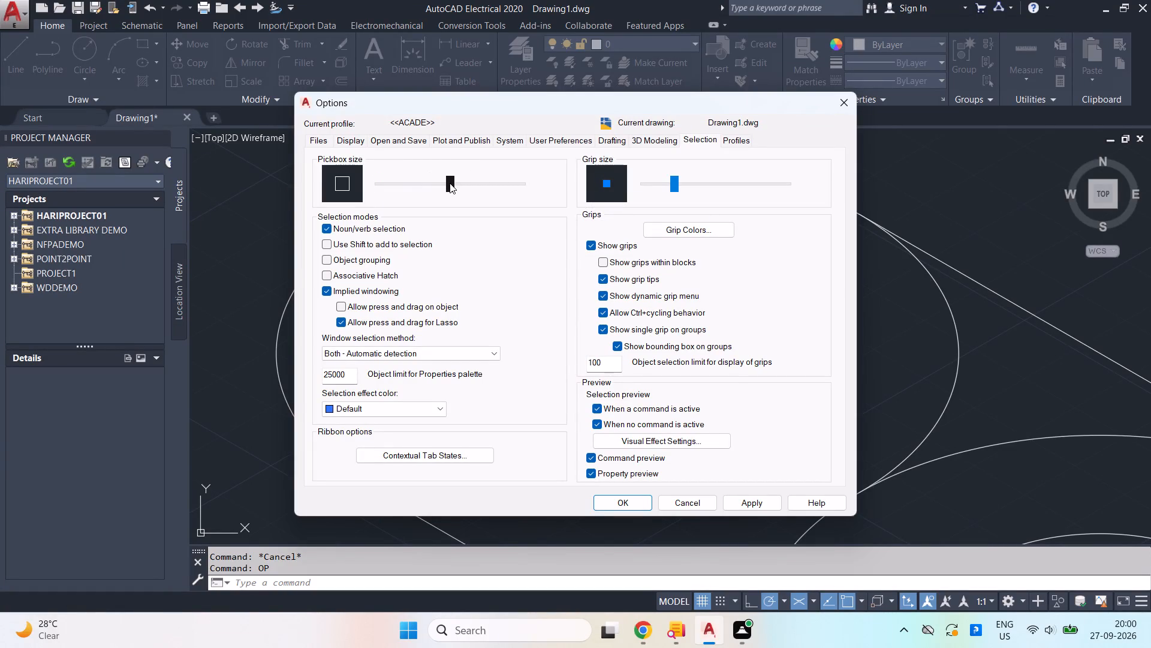
left_click(451, 183)
left_click(451, 183)
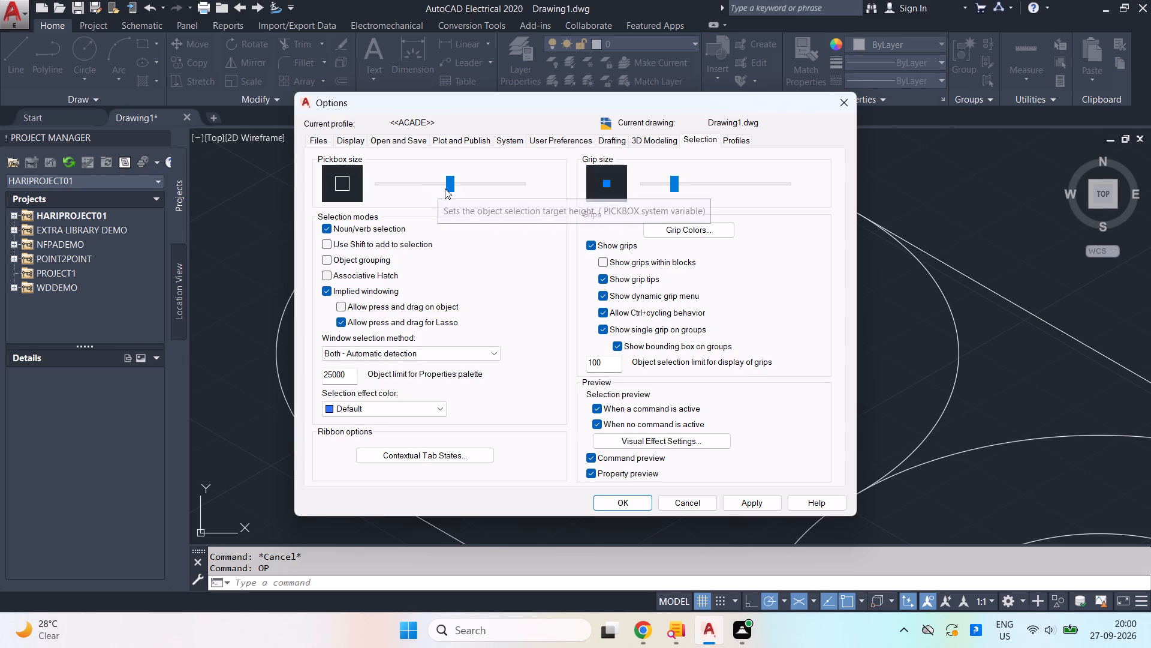
left_click(448, 189)
left_click(421, 184)
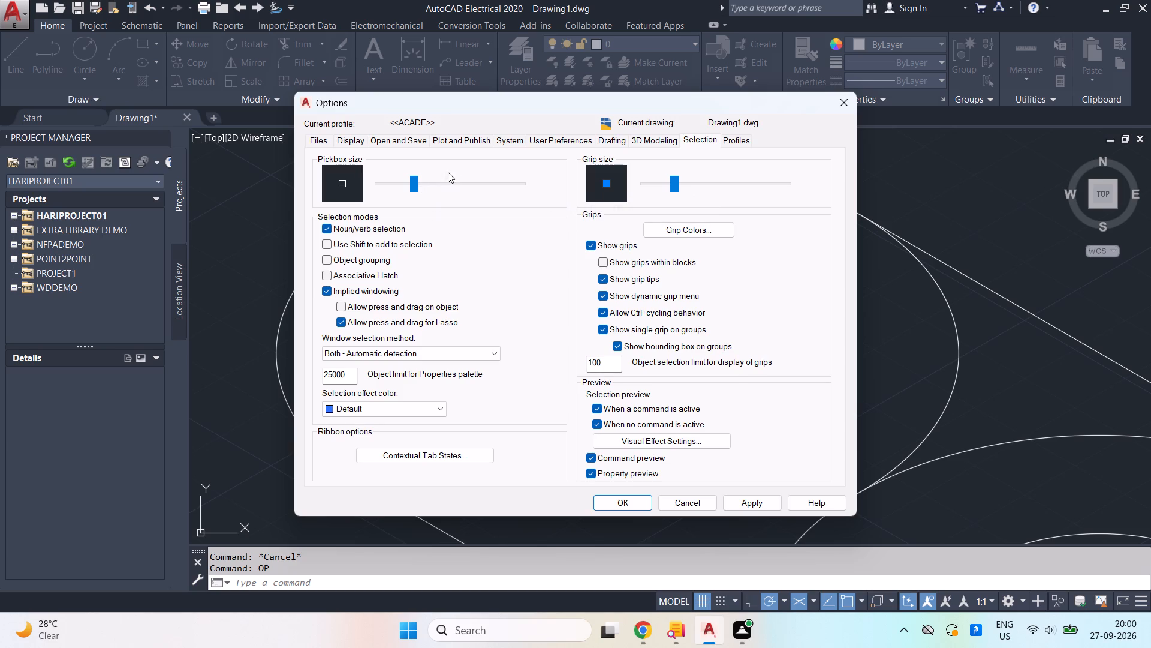
Reduce the grip size to its minimum and accept the changed selection options.
left_click(659, 183)
left_click(662, 181)
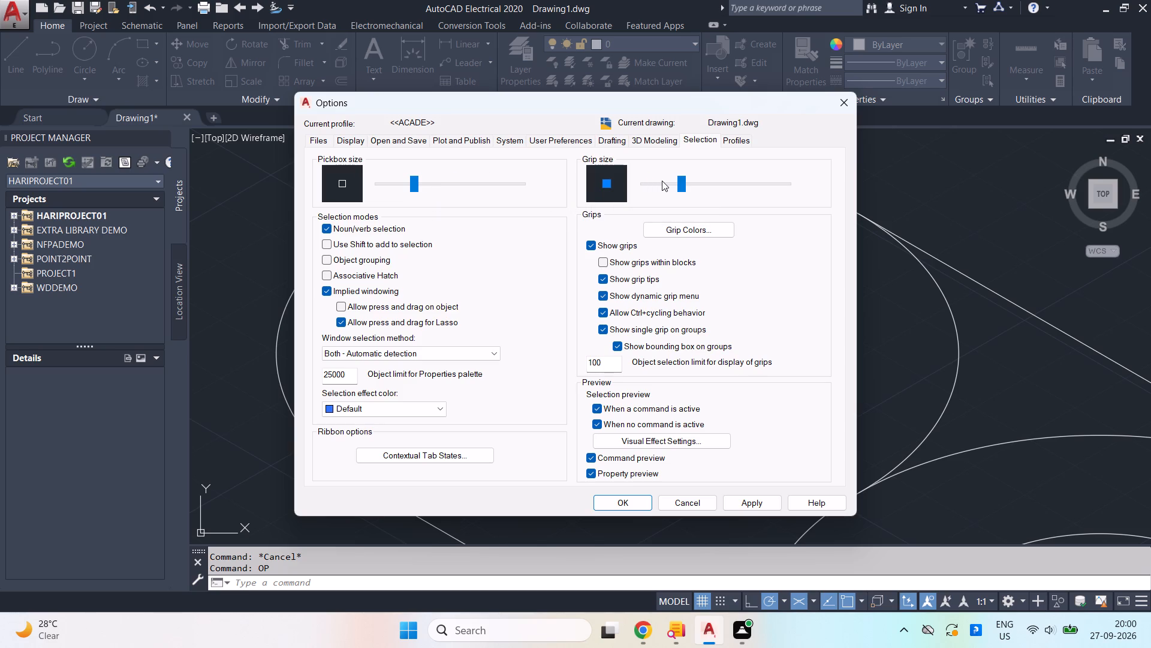
left_click(680, 179)
left_click(662, 179)
scroll(635, 235, "up", 1)
left_click(610, 504)
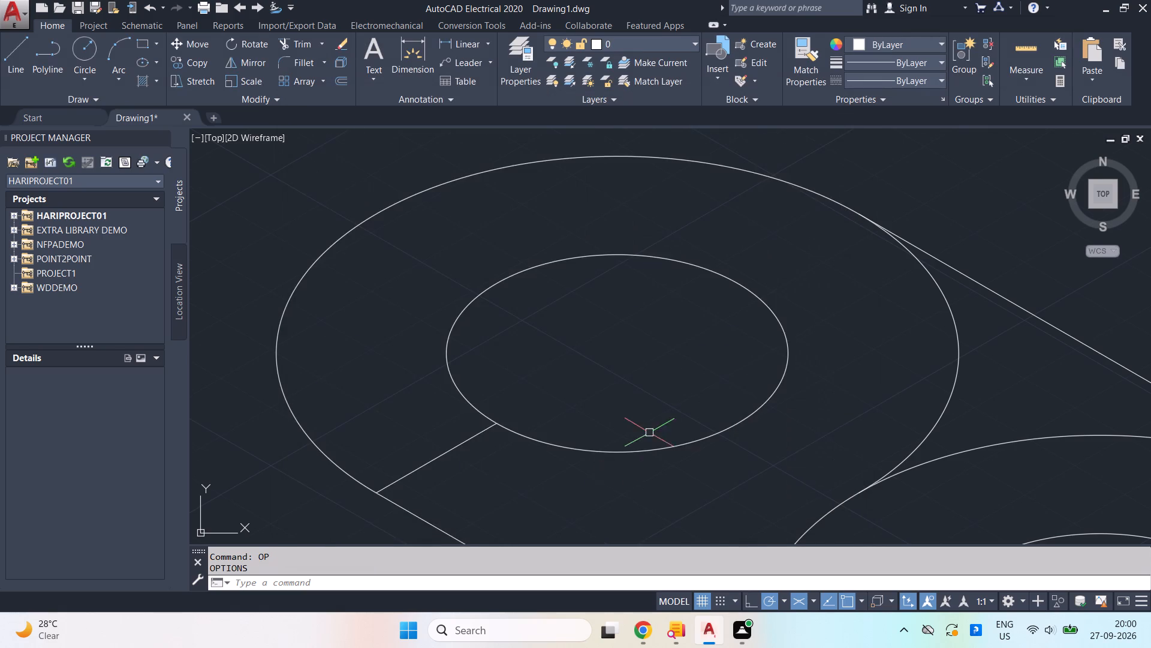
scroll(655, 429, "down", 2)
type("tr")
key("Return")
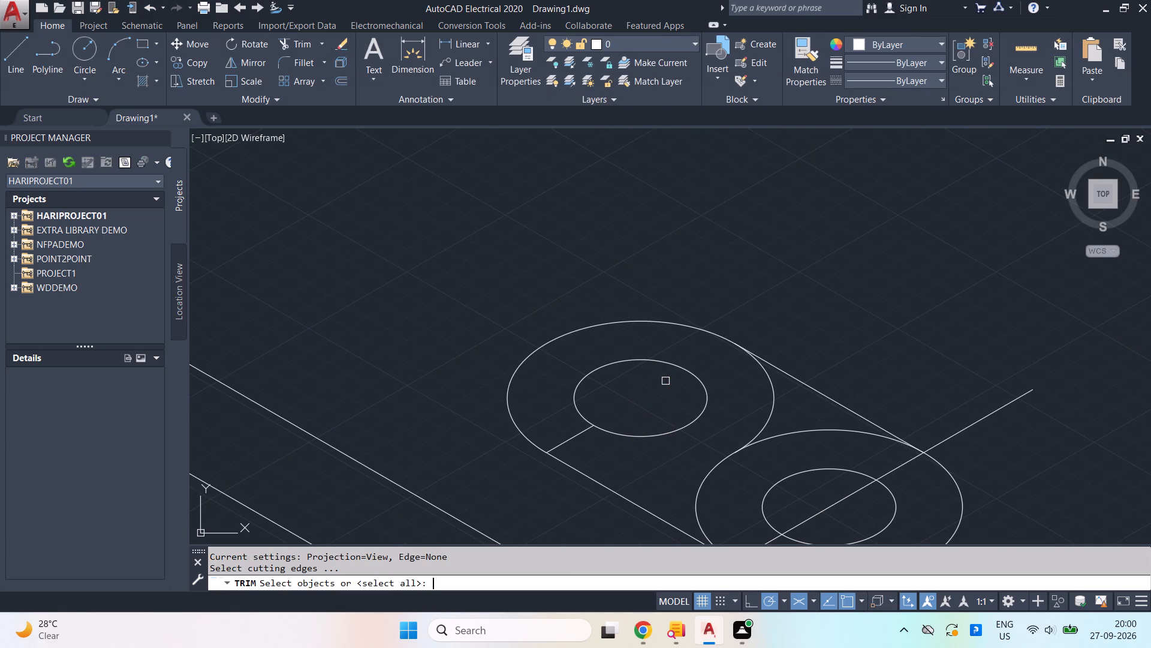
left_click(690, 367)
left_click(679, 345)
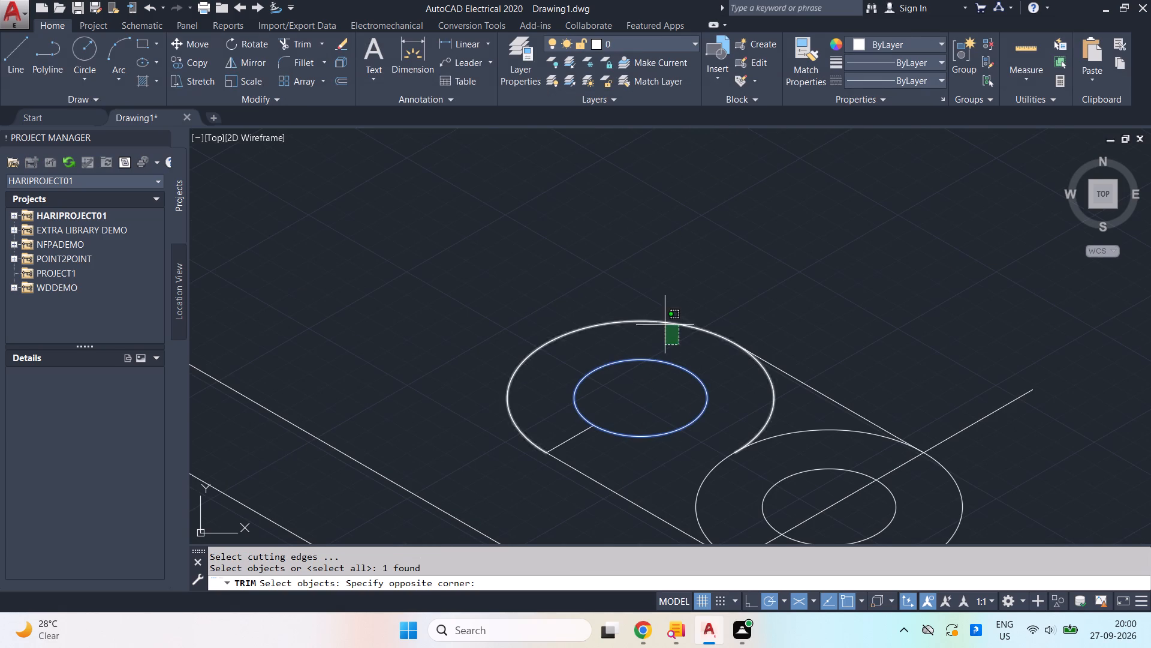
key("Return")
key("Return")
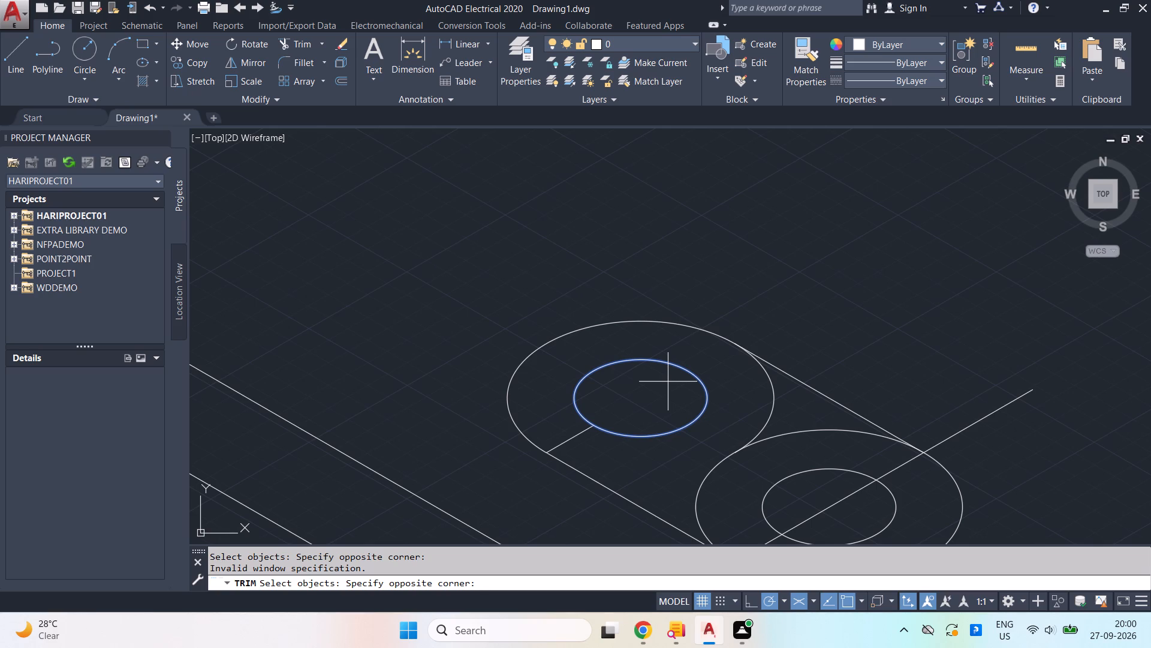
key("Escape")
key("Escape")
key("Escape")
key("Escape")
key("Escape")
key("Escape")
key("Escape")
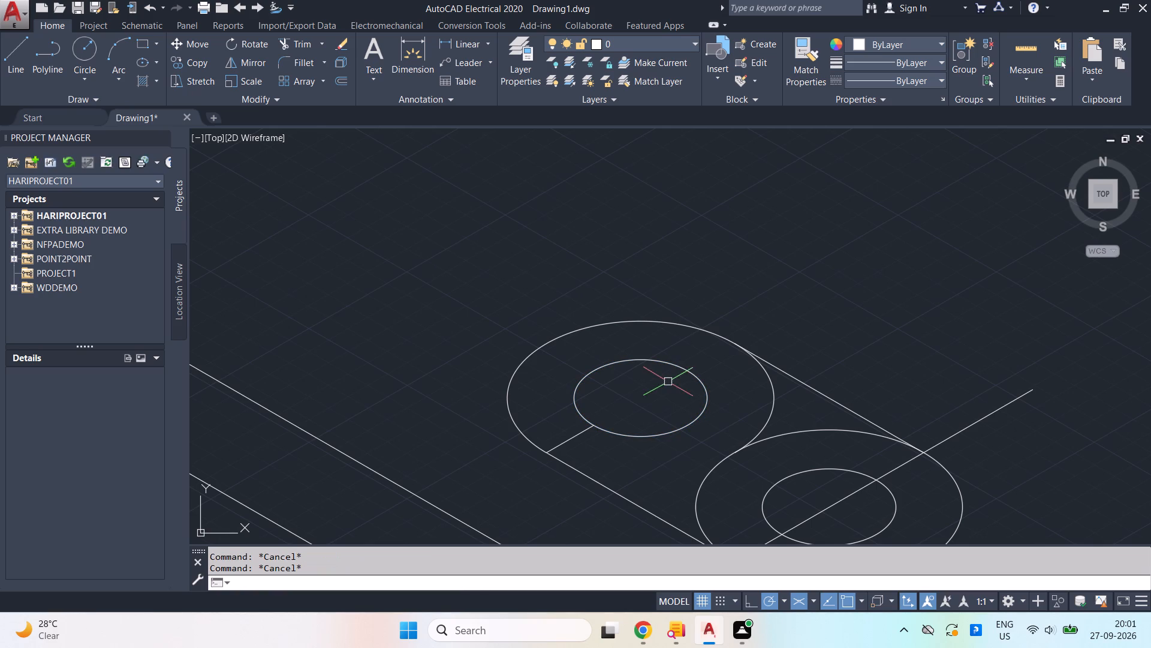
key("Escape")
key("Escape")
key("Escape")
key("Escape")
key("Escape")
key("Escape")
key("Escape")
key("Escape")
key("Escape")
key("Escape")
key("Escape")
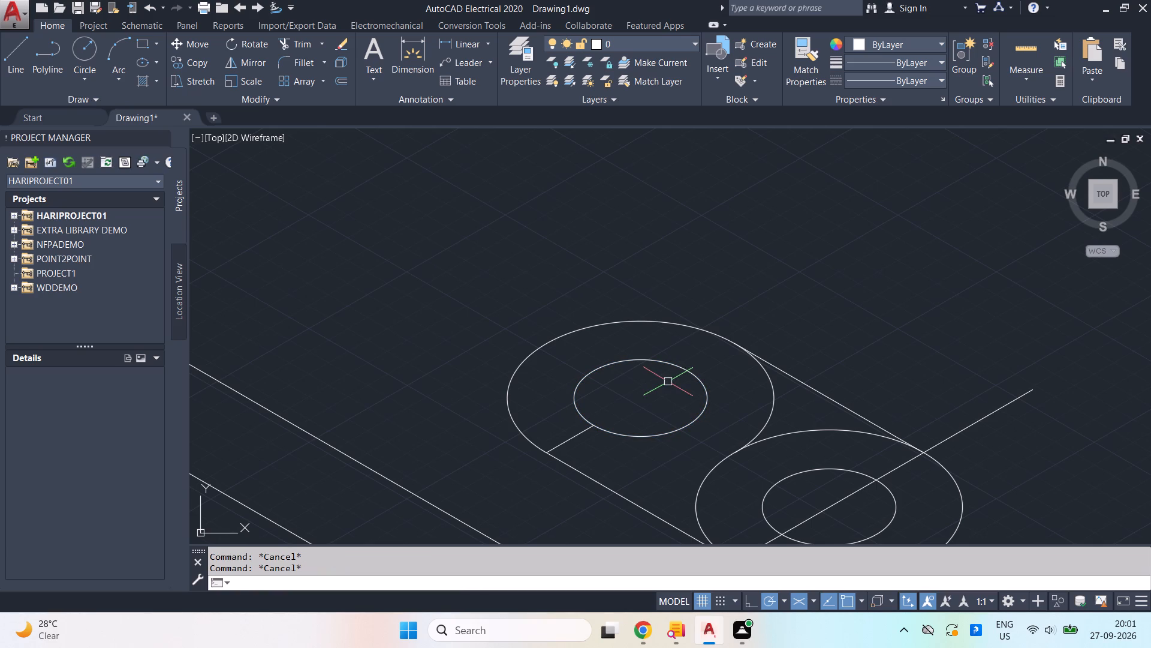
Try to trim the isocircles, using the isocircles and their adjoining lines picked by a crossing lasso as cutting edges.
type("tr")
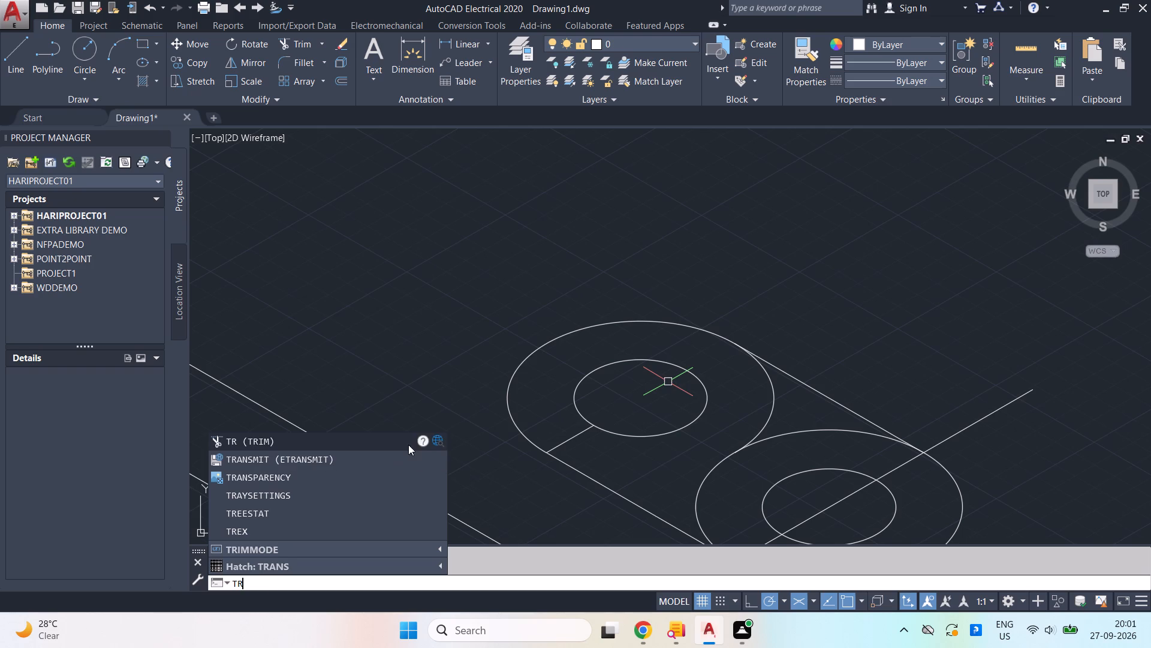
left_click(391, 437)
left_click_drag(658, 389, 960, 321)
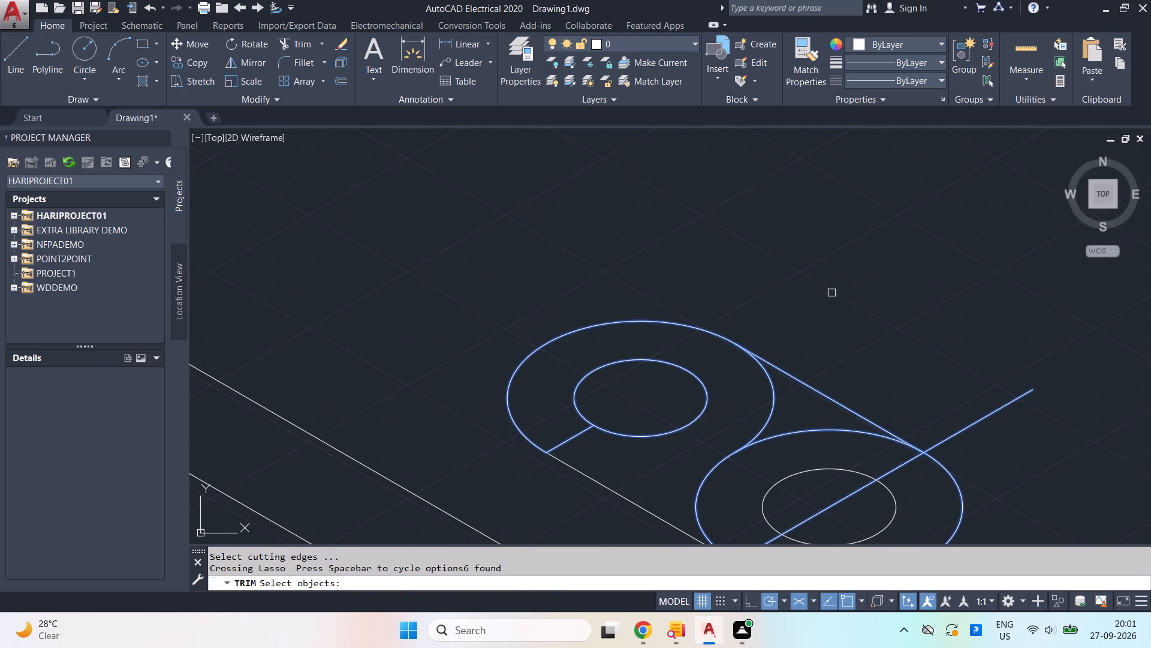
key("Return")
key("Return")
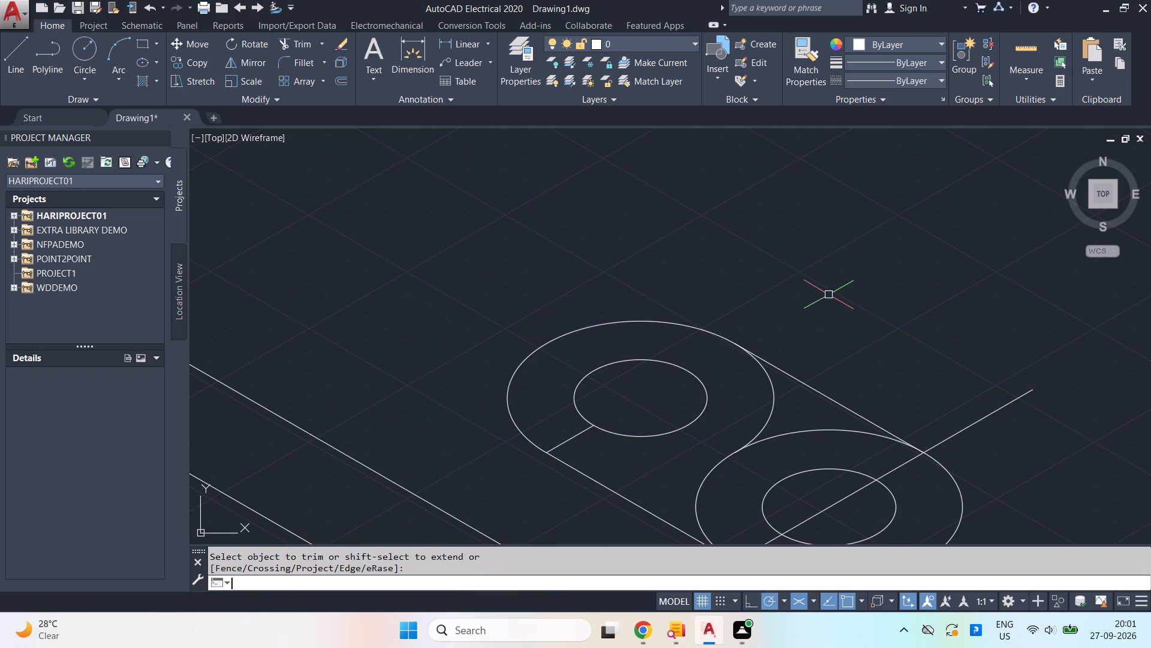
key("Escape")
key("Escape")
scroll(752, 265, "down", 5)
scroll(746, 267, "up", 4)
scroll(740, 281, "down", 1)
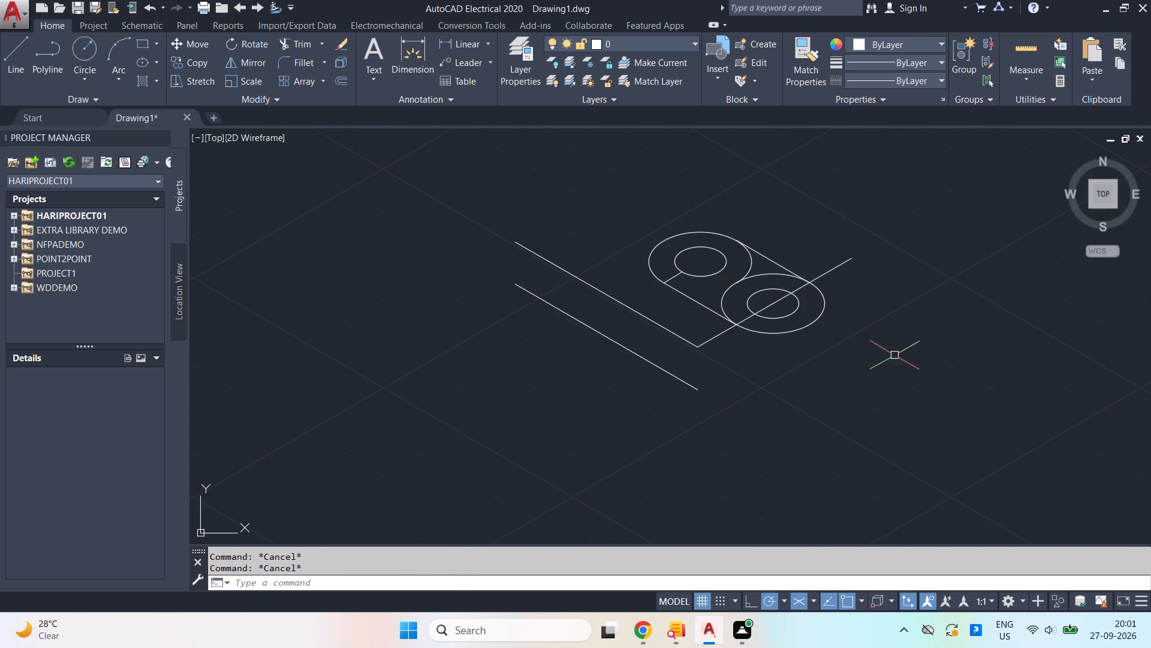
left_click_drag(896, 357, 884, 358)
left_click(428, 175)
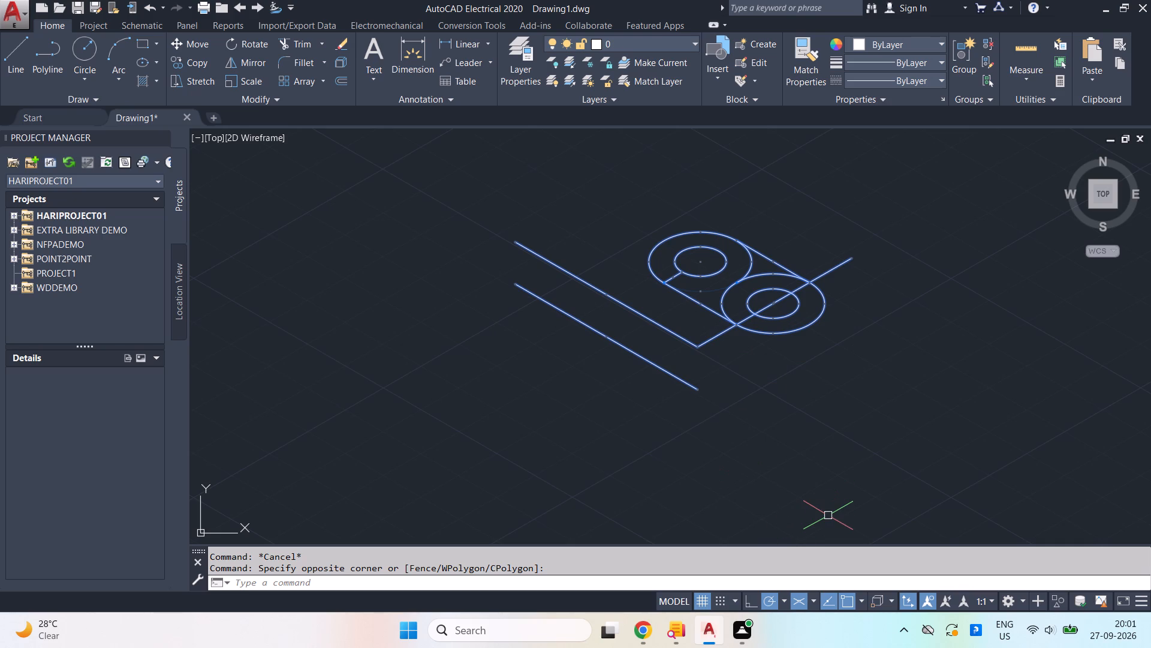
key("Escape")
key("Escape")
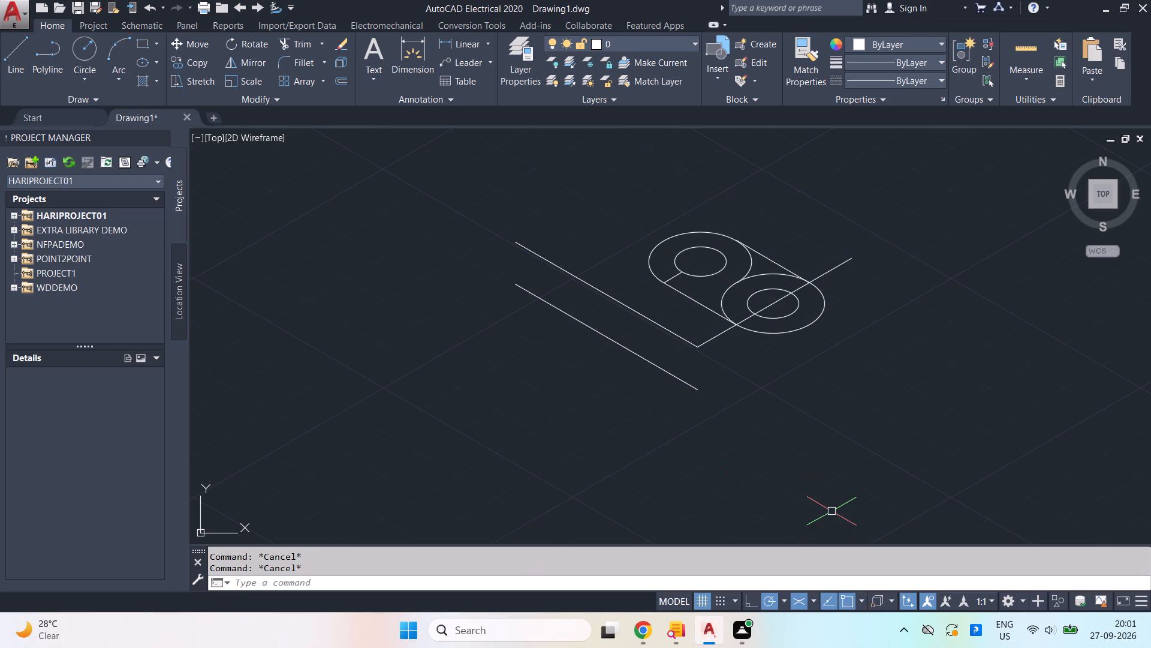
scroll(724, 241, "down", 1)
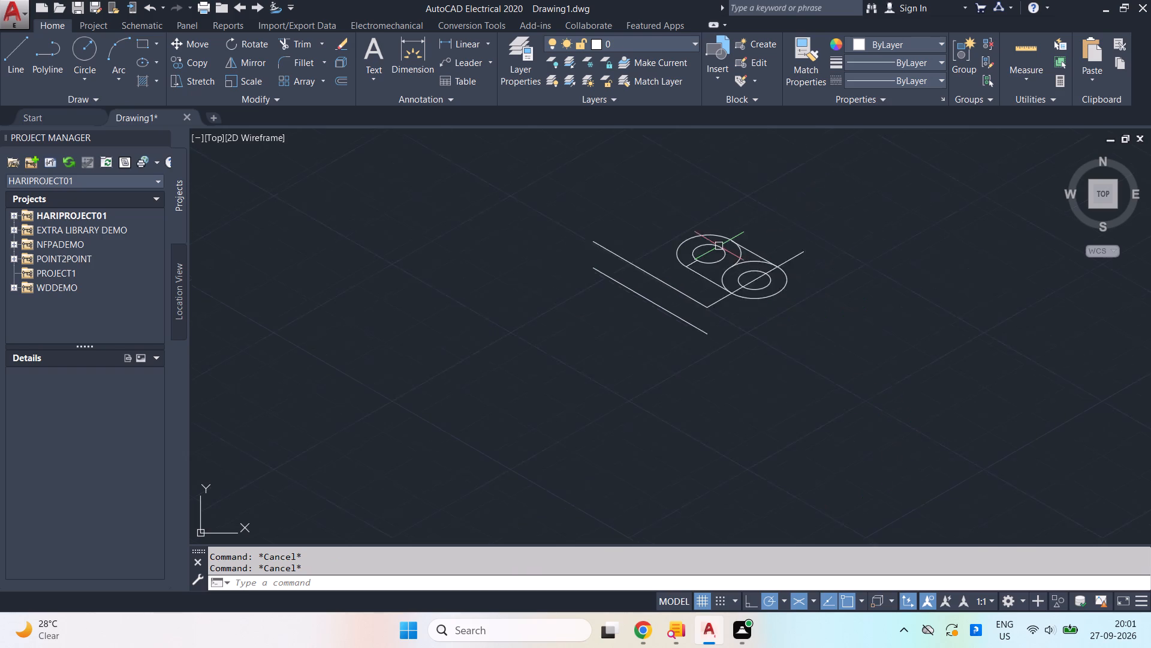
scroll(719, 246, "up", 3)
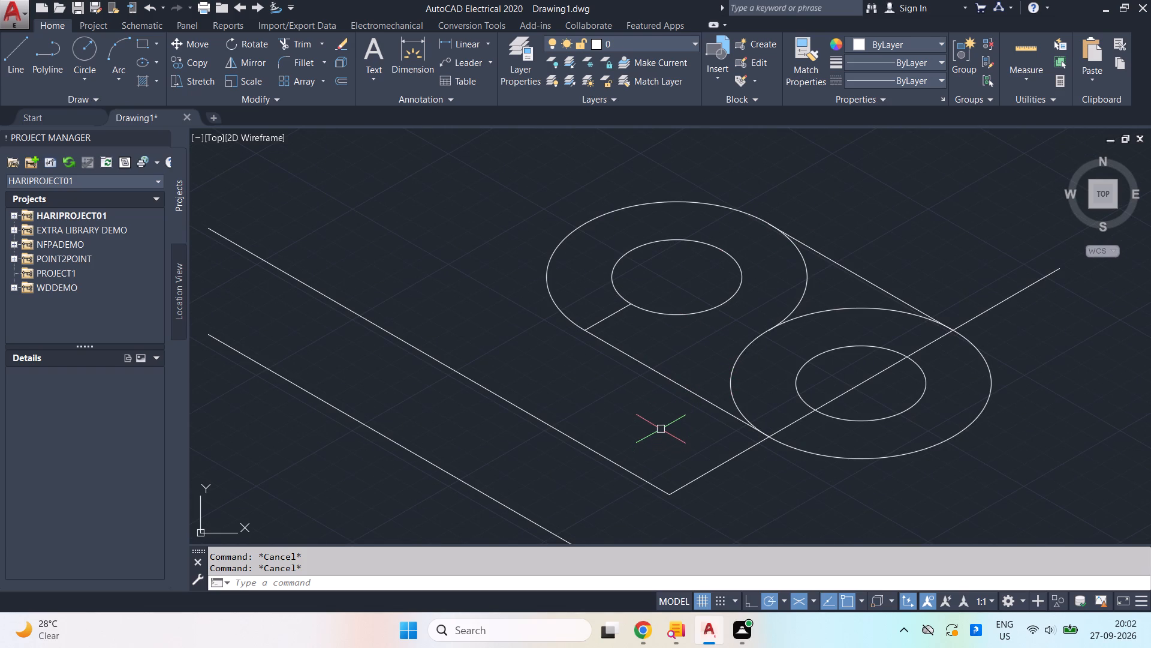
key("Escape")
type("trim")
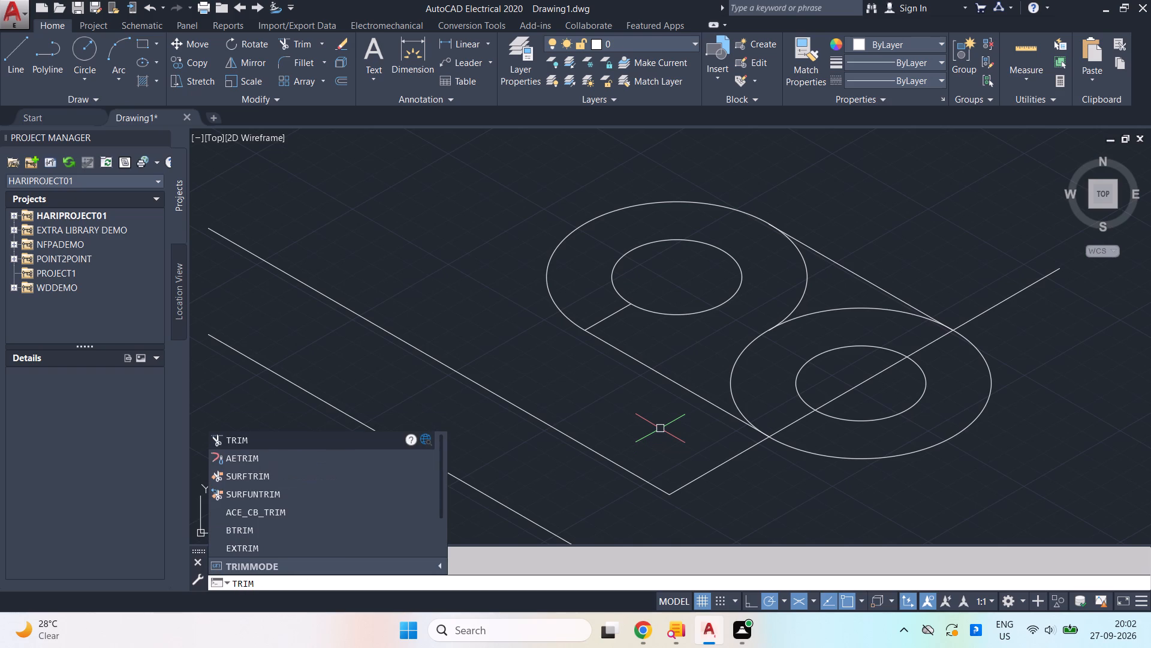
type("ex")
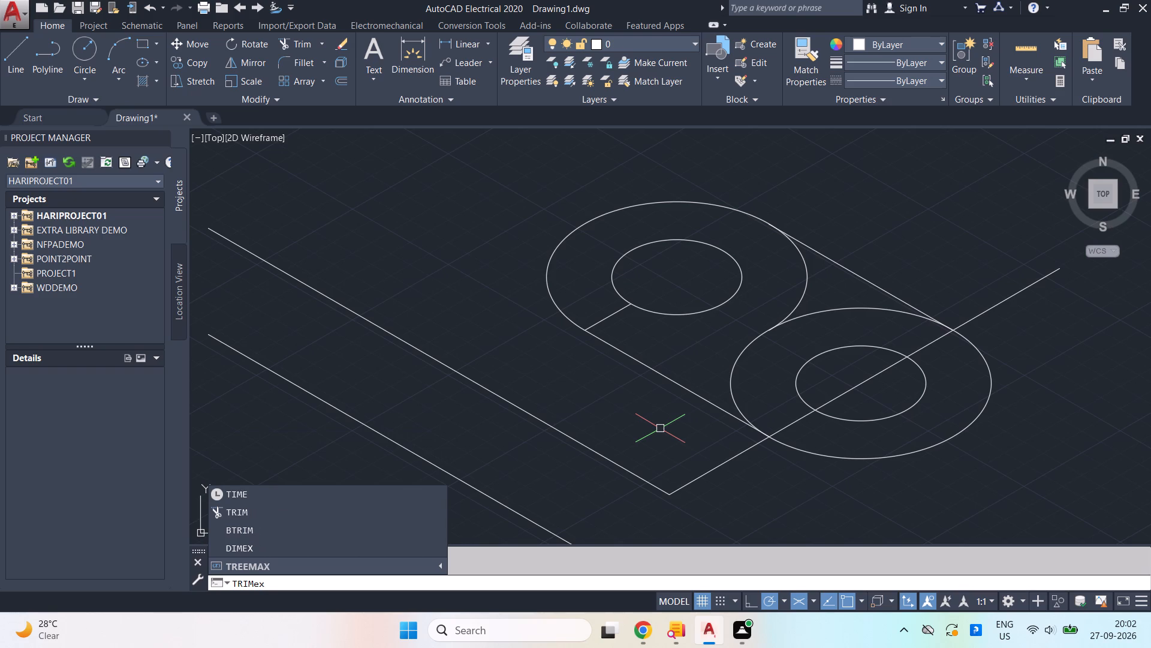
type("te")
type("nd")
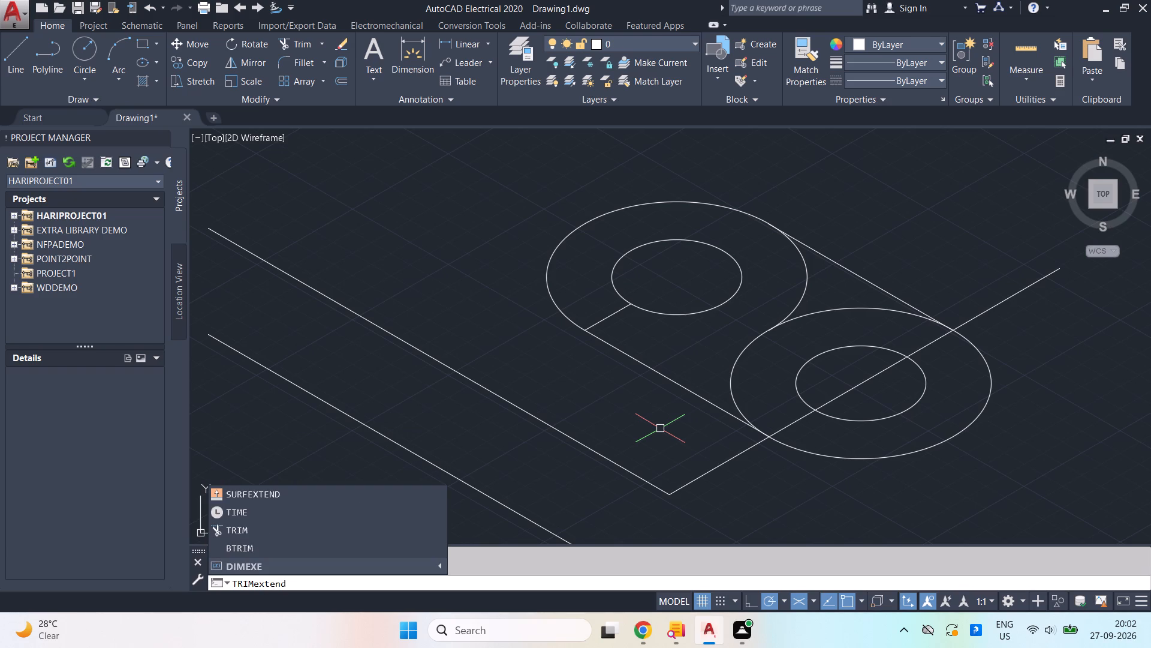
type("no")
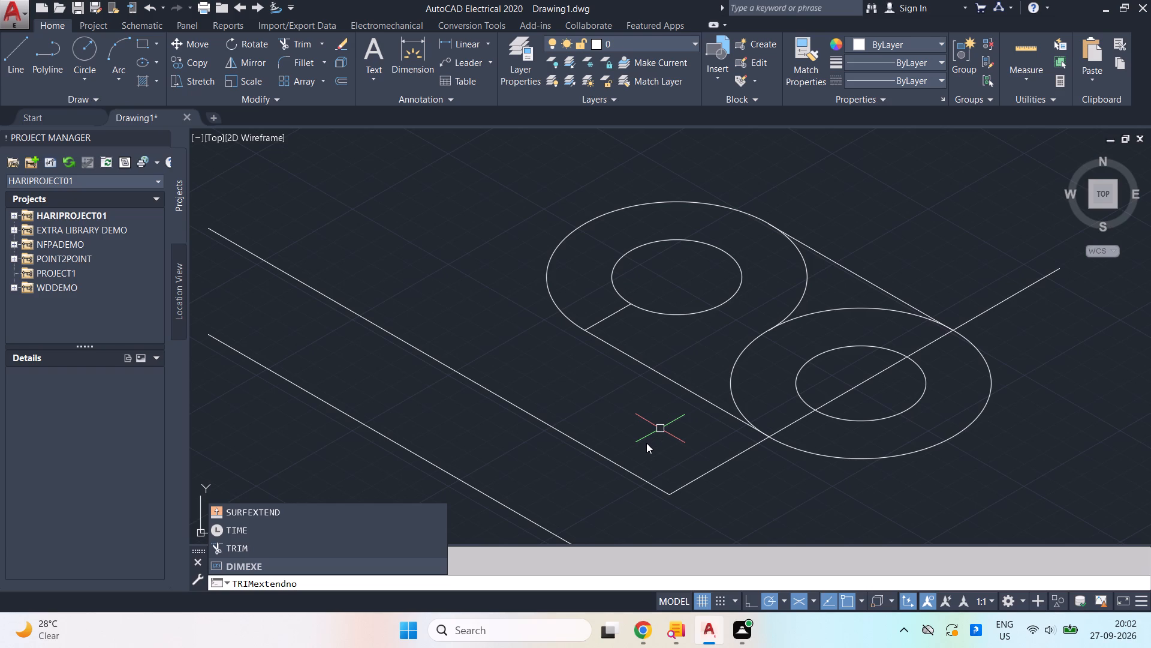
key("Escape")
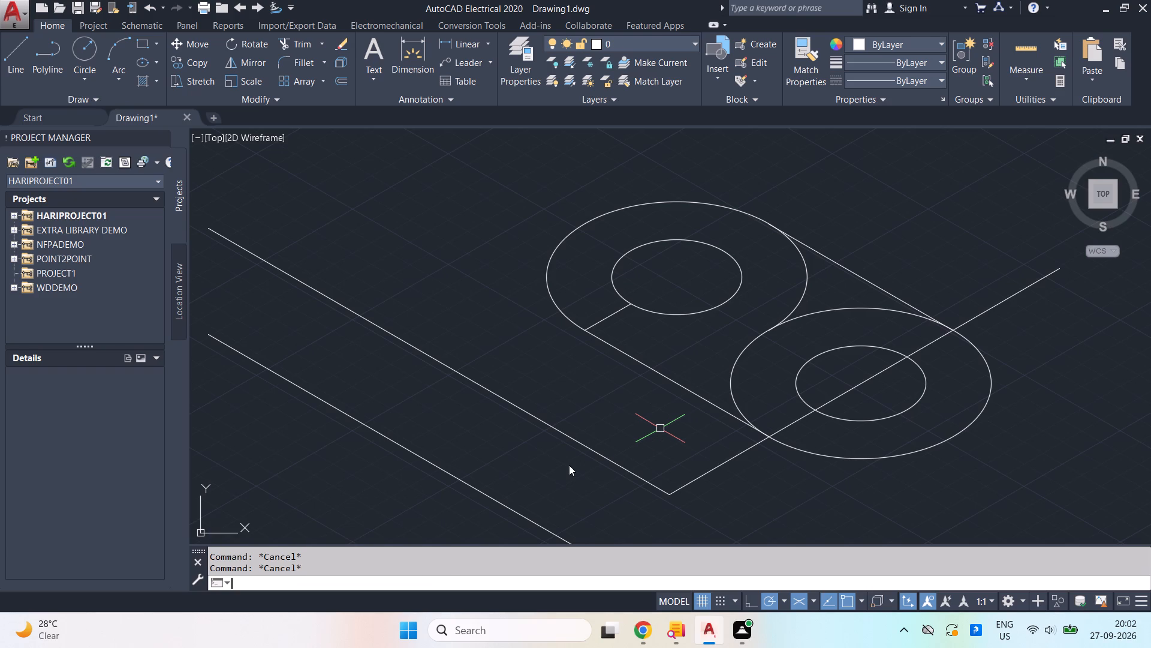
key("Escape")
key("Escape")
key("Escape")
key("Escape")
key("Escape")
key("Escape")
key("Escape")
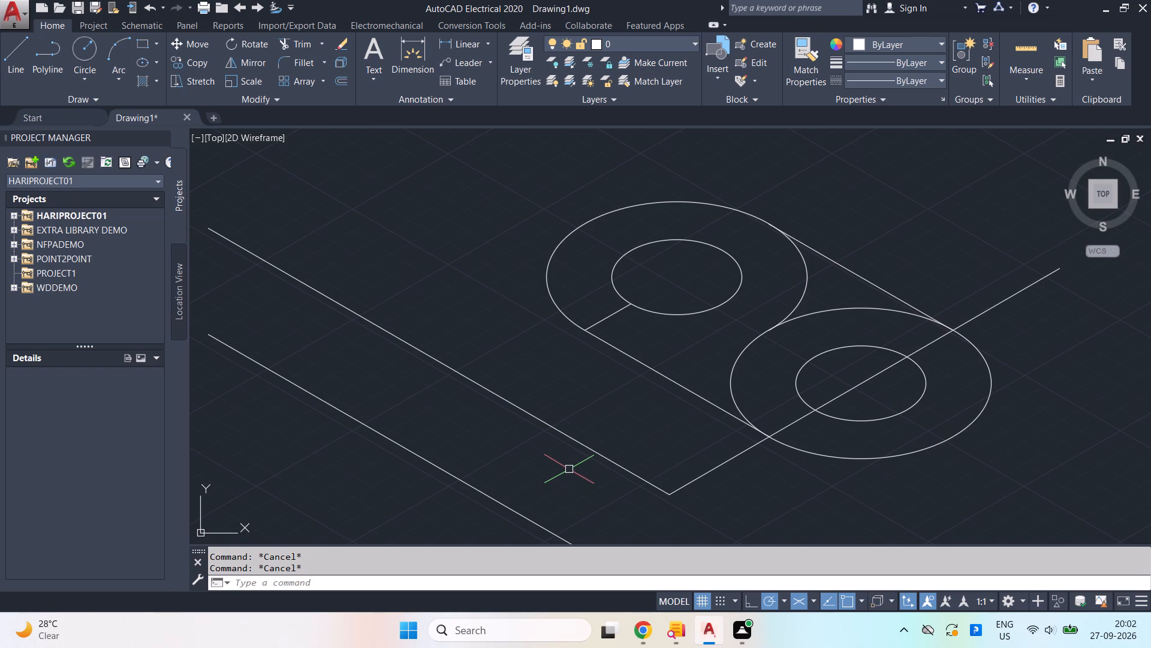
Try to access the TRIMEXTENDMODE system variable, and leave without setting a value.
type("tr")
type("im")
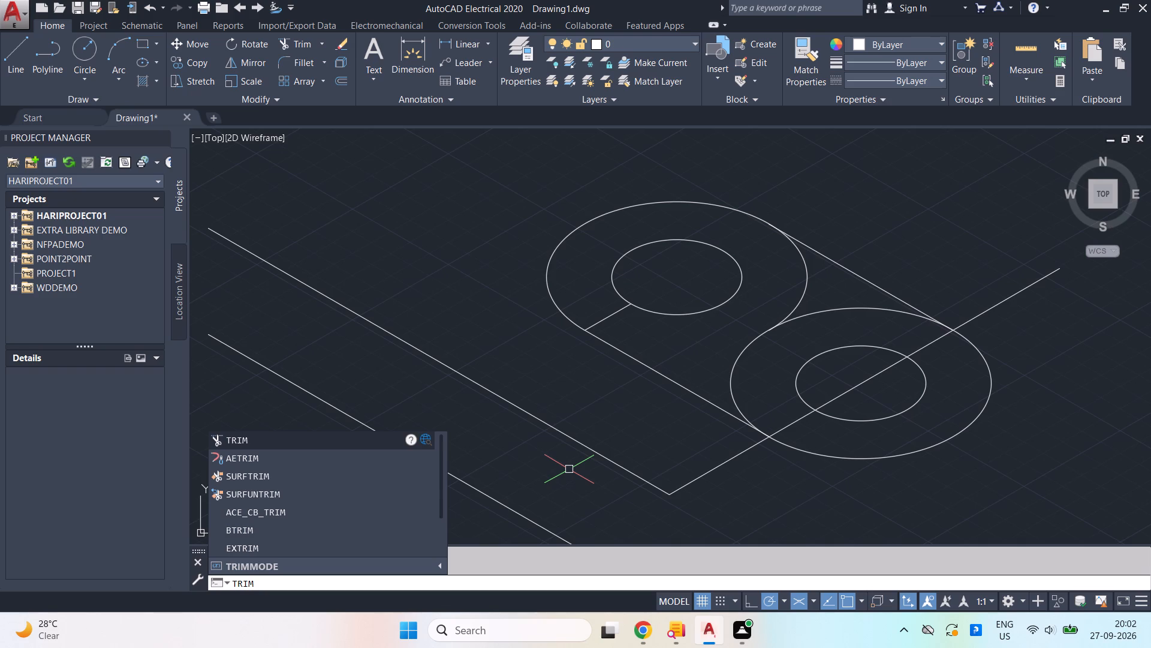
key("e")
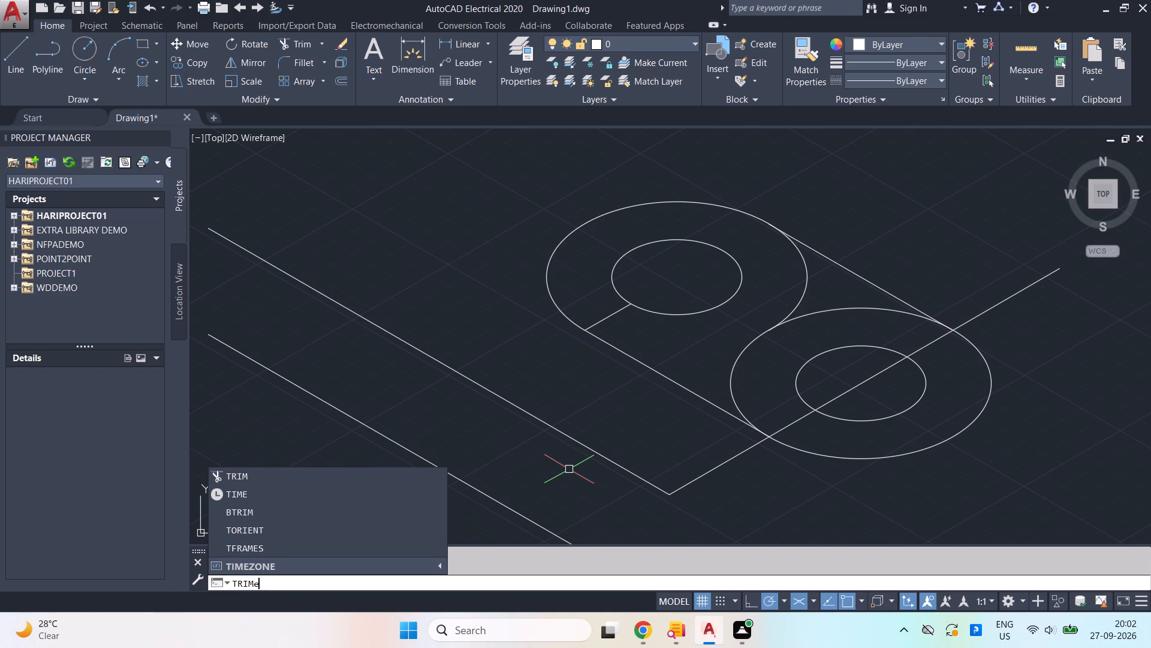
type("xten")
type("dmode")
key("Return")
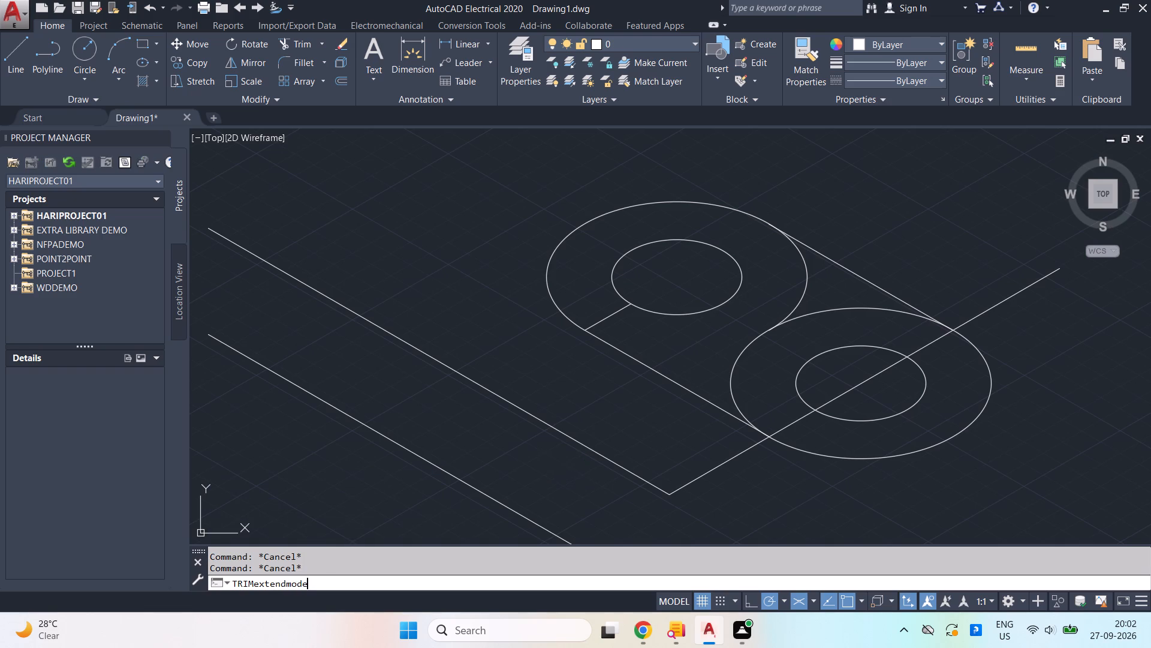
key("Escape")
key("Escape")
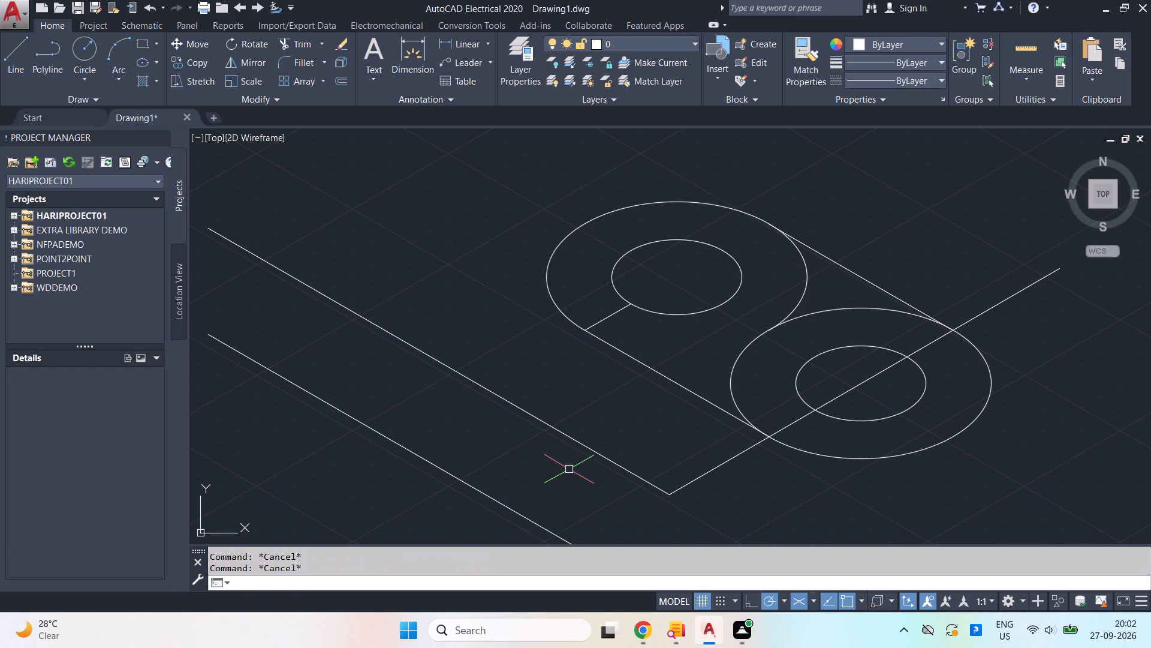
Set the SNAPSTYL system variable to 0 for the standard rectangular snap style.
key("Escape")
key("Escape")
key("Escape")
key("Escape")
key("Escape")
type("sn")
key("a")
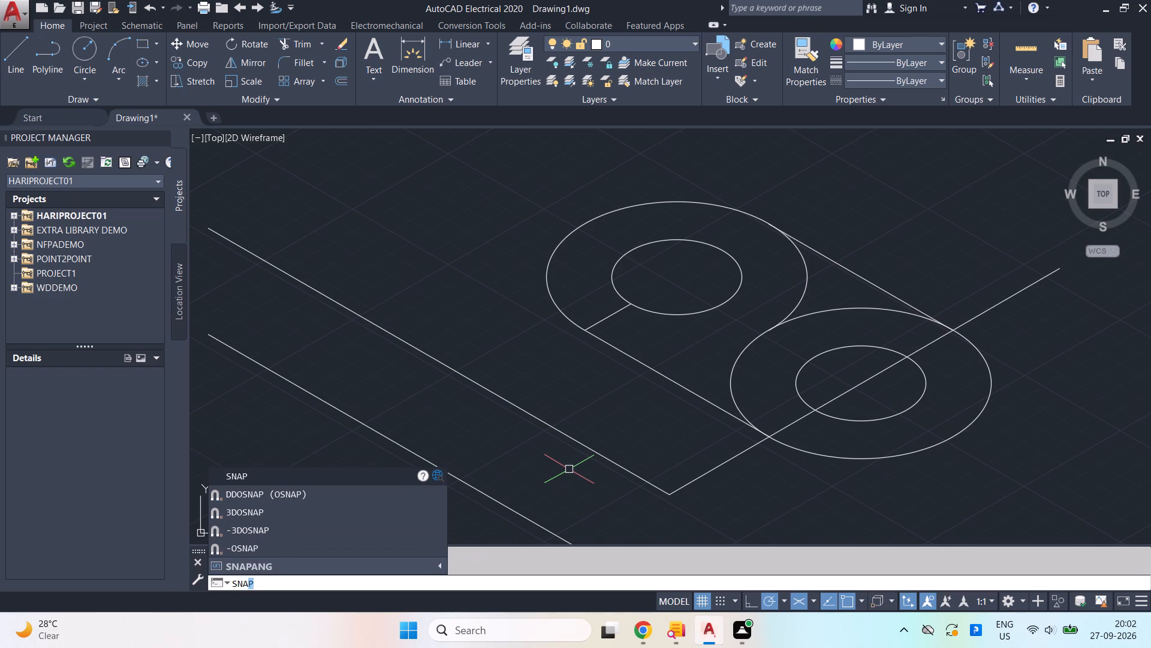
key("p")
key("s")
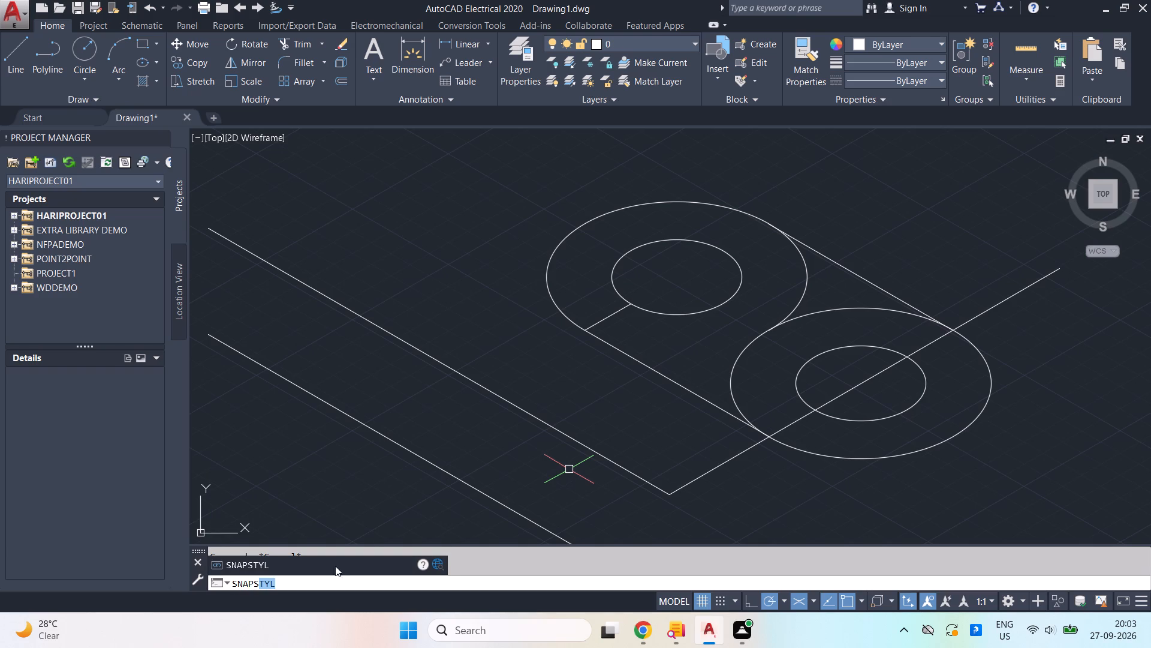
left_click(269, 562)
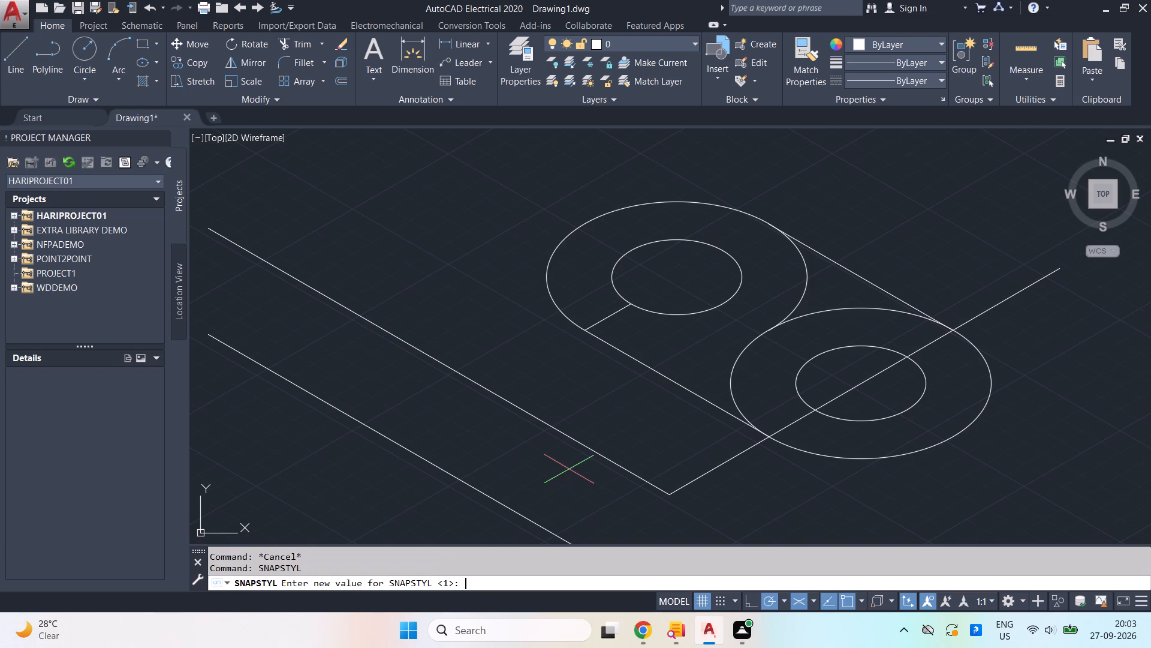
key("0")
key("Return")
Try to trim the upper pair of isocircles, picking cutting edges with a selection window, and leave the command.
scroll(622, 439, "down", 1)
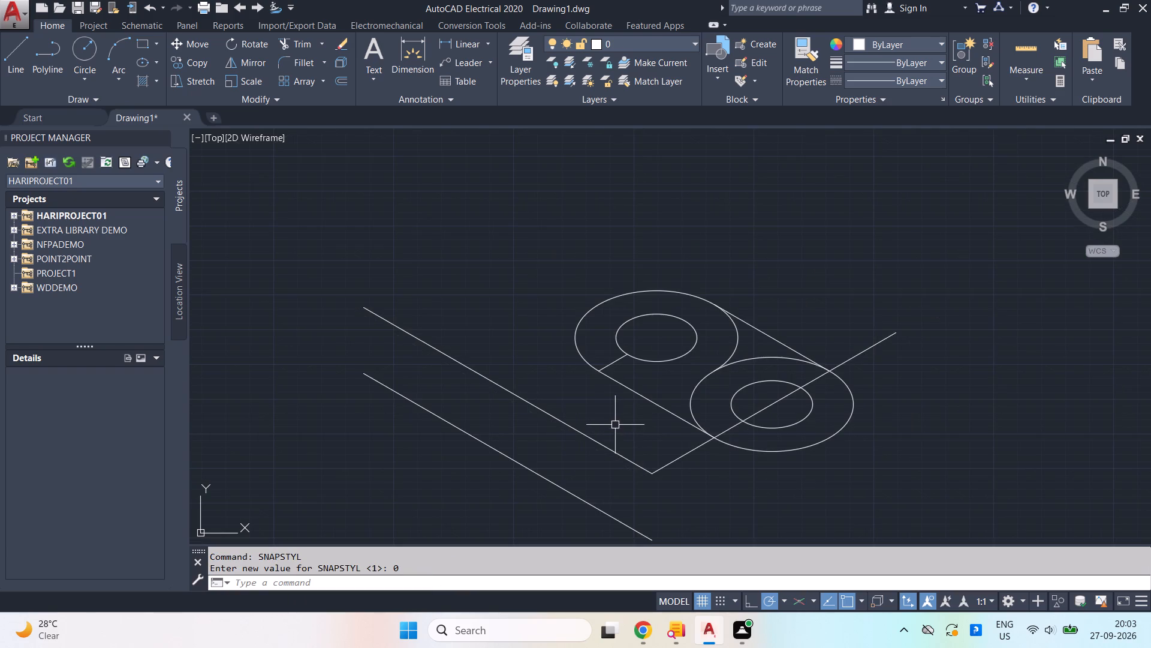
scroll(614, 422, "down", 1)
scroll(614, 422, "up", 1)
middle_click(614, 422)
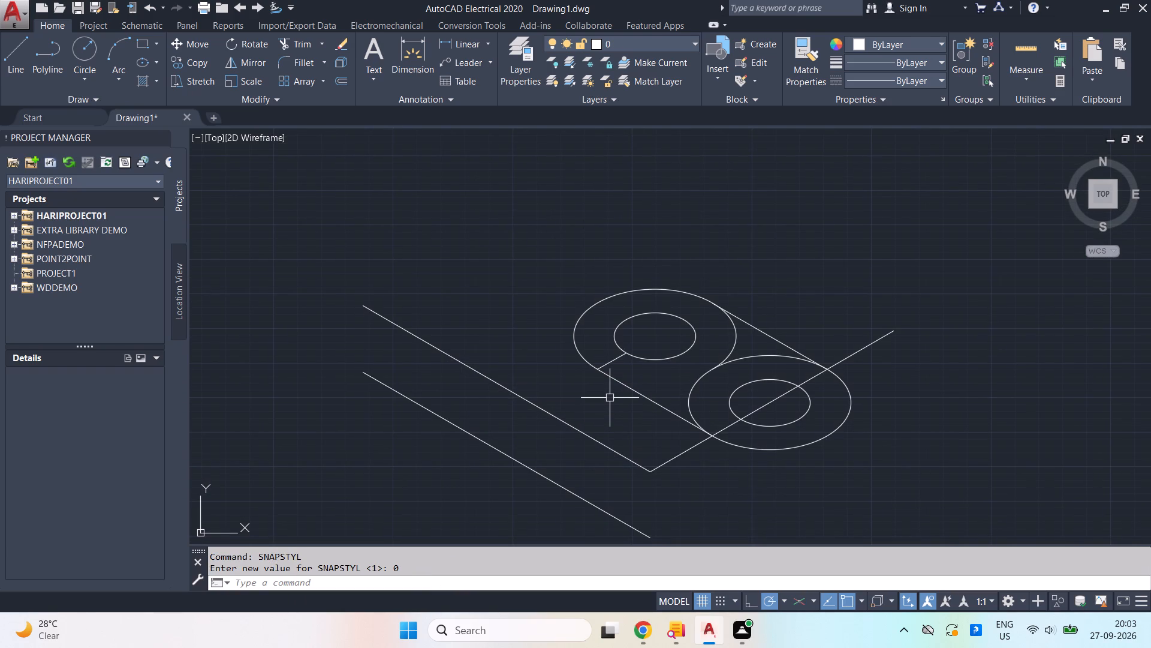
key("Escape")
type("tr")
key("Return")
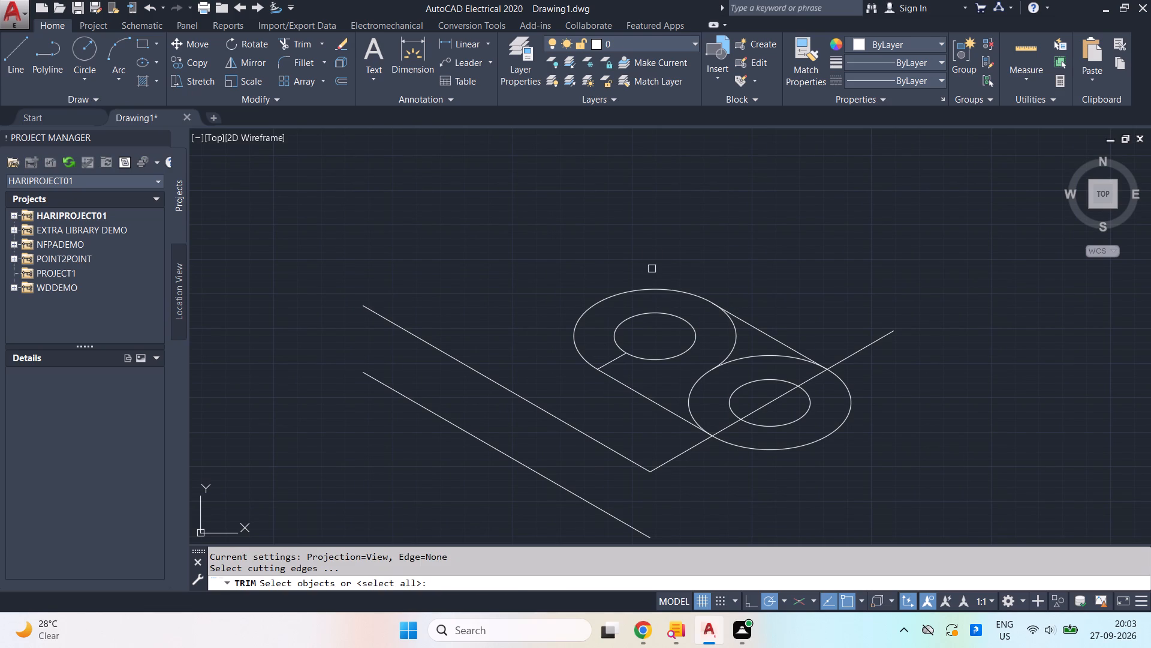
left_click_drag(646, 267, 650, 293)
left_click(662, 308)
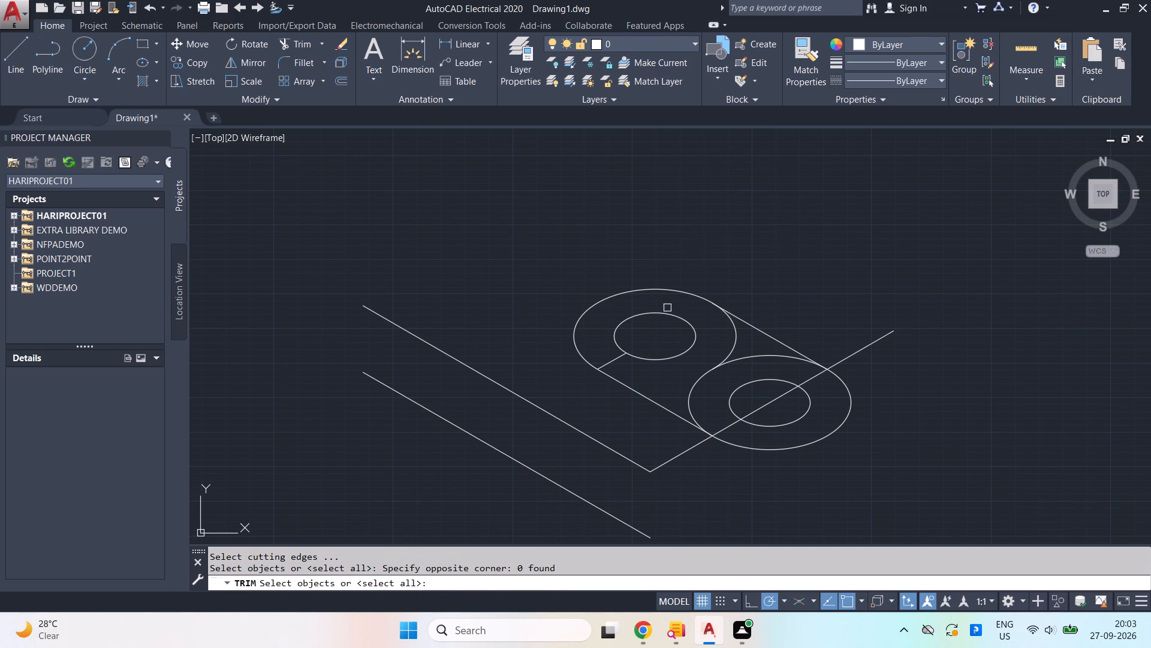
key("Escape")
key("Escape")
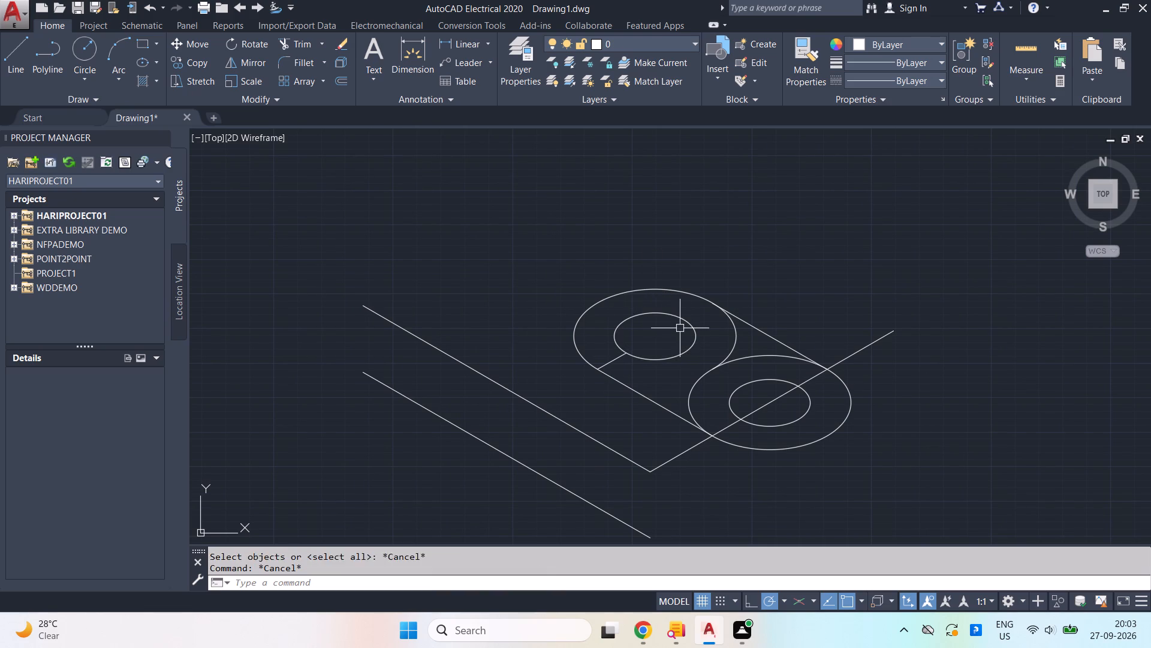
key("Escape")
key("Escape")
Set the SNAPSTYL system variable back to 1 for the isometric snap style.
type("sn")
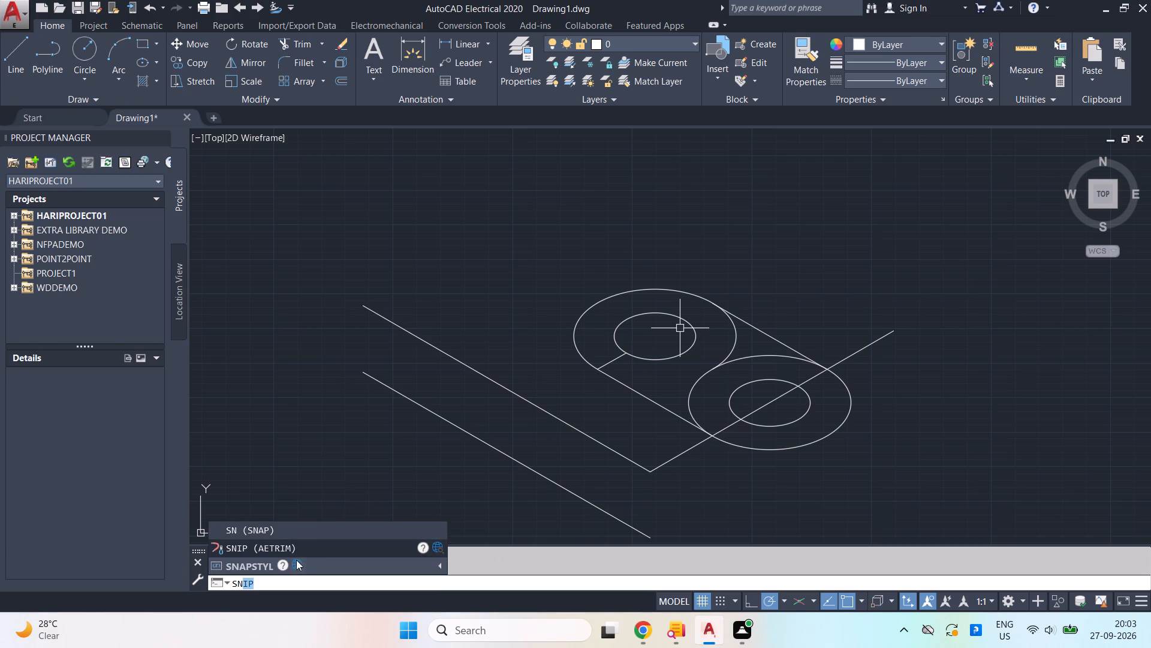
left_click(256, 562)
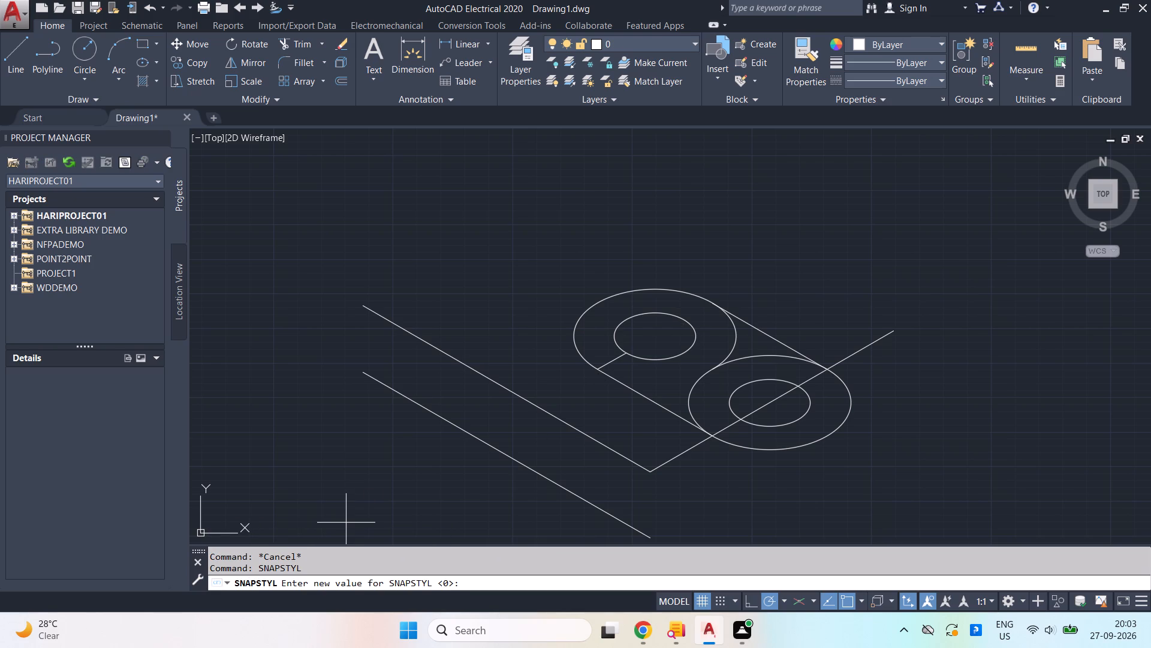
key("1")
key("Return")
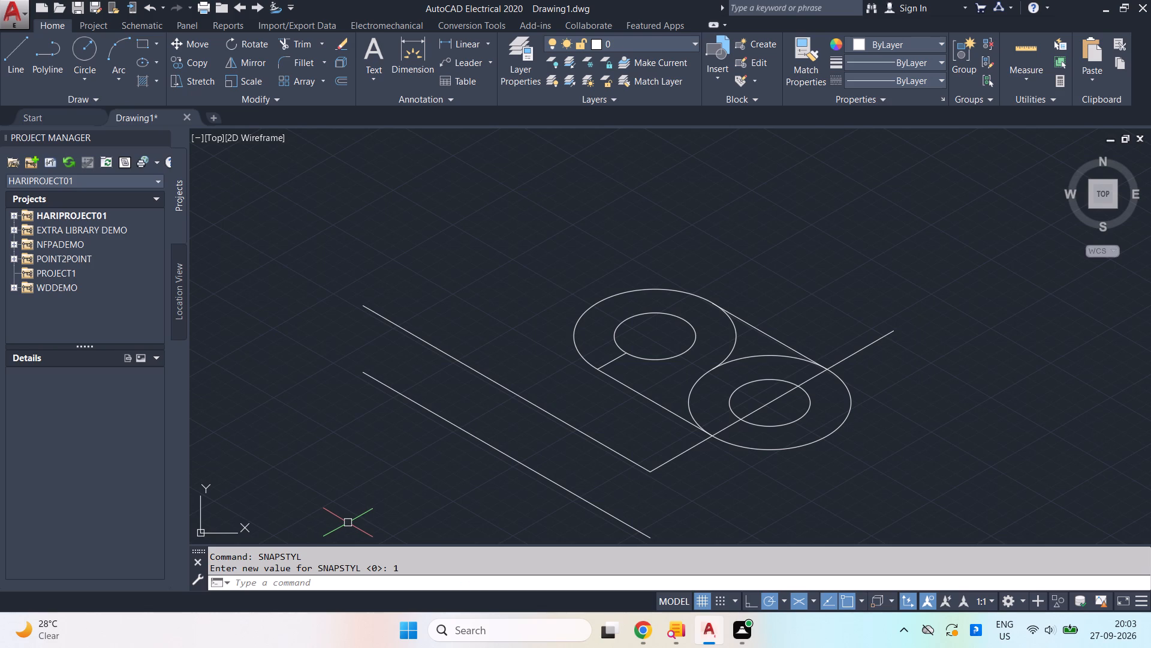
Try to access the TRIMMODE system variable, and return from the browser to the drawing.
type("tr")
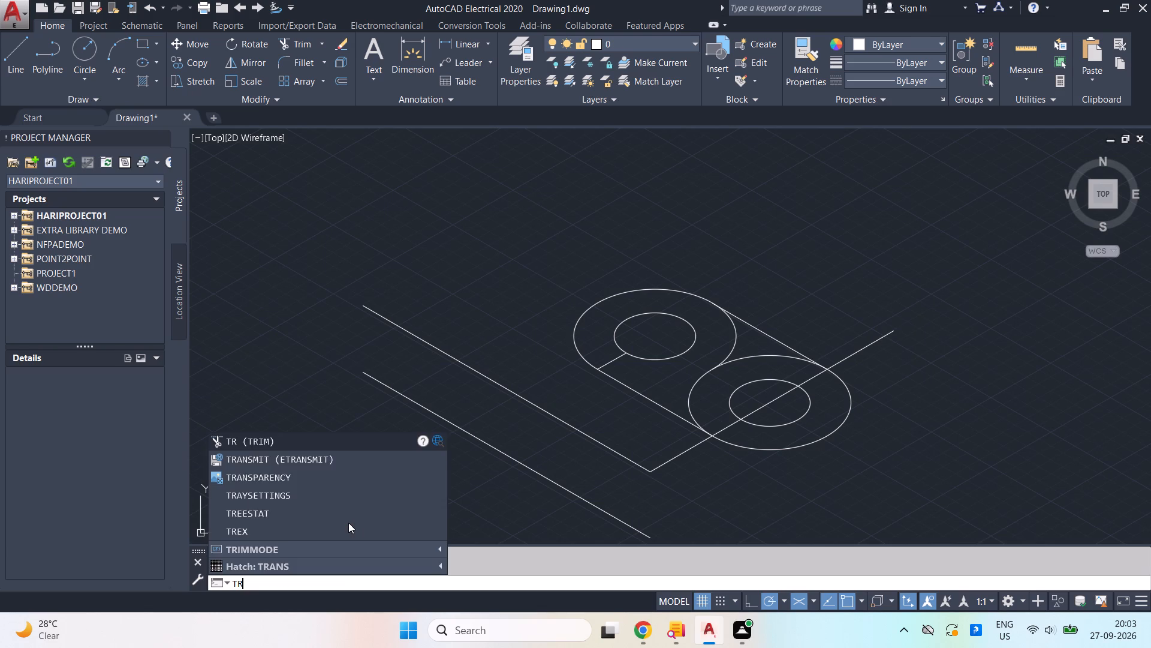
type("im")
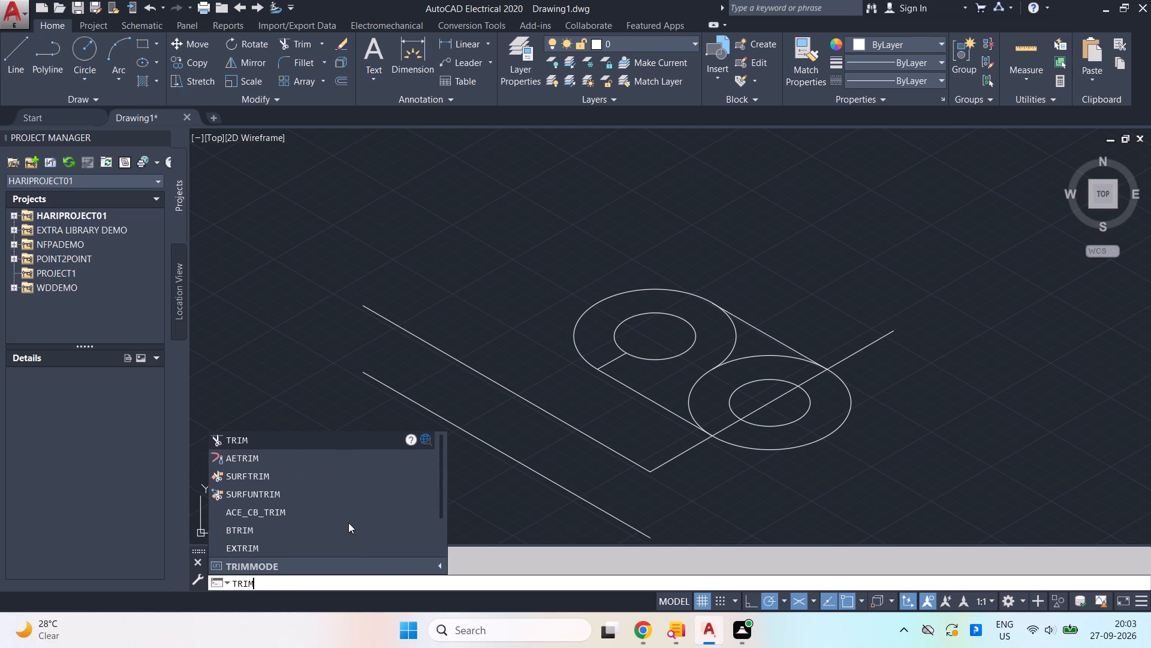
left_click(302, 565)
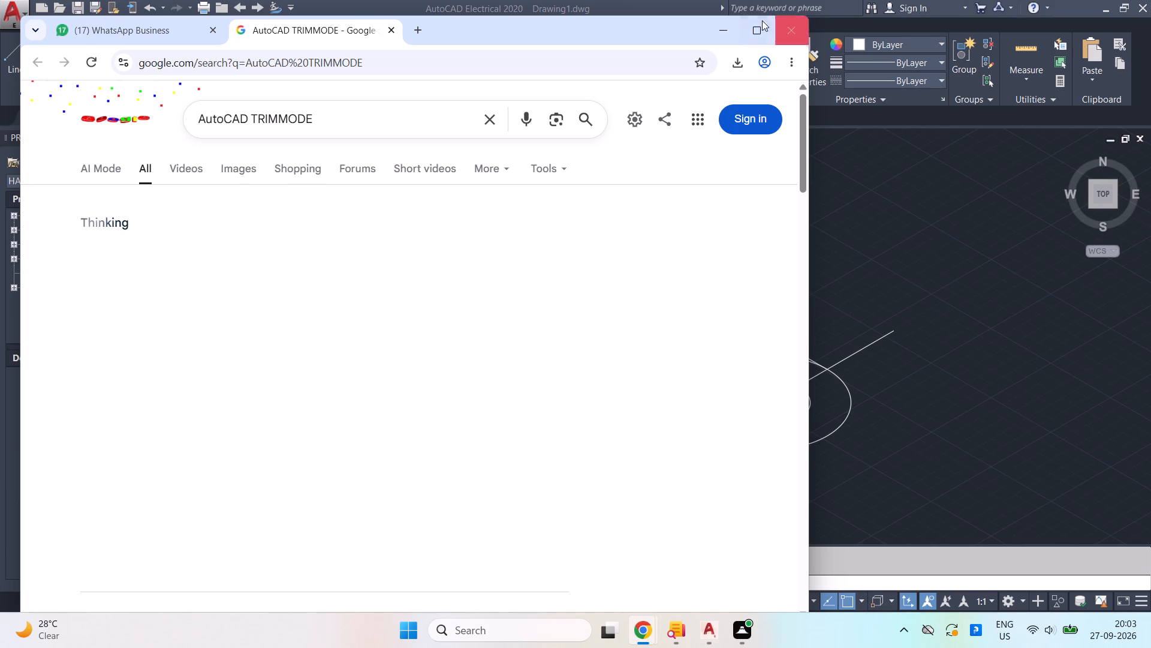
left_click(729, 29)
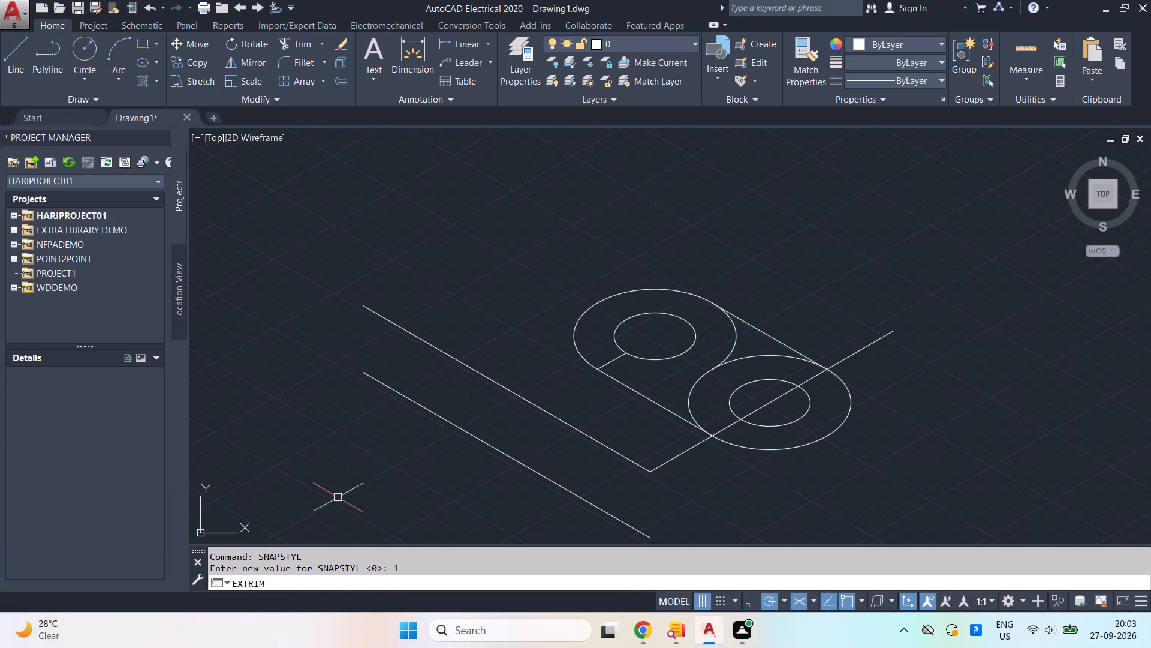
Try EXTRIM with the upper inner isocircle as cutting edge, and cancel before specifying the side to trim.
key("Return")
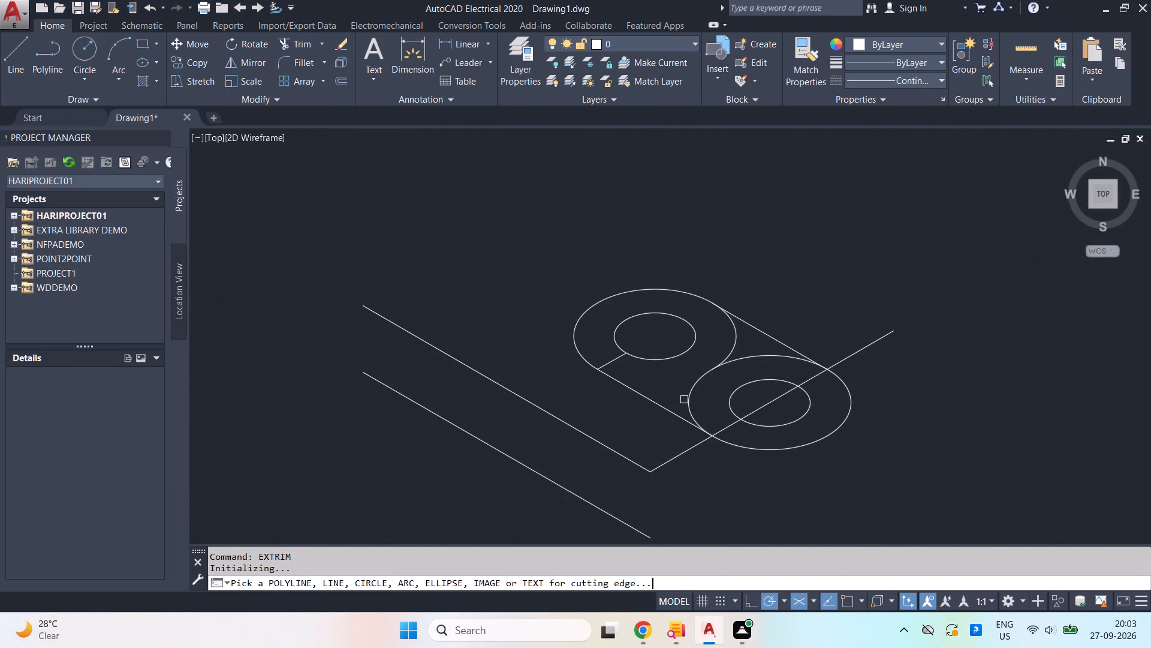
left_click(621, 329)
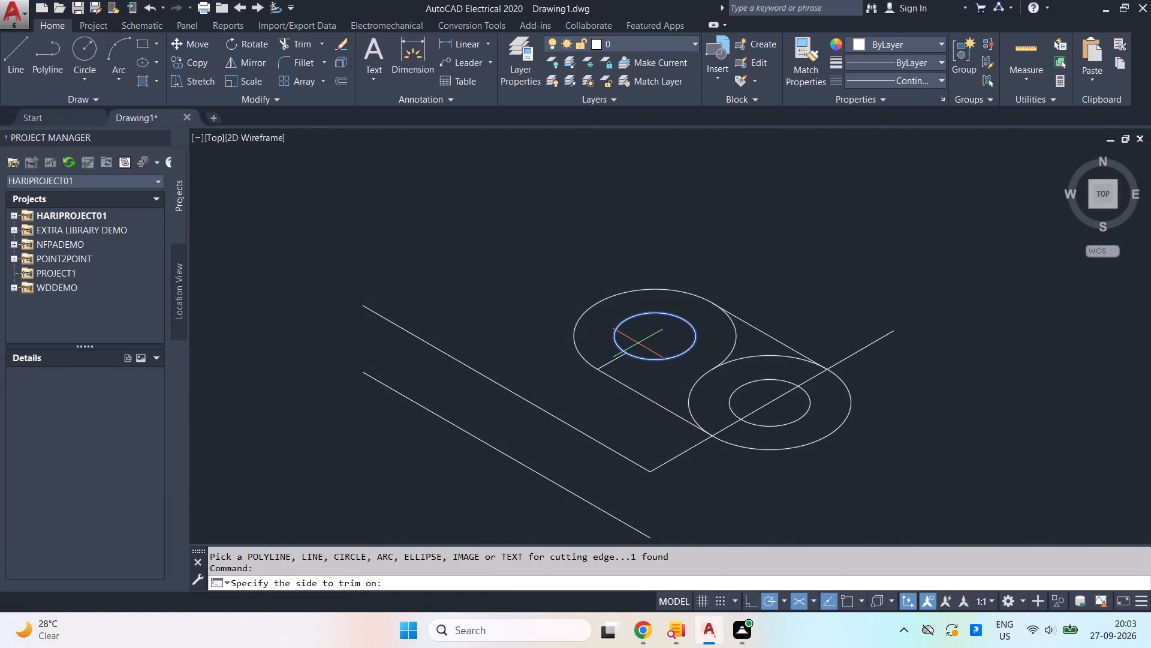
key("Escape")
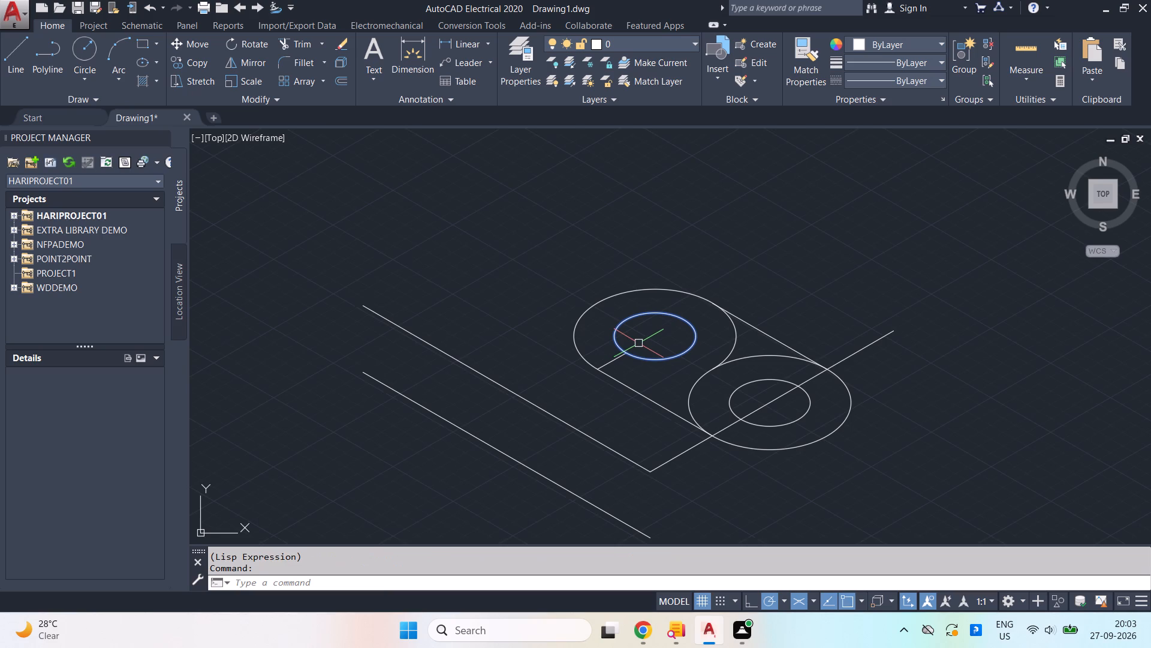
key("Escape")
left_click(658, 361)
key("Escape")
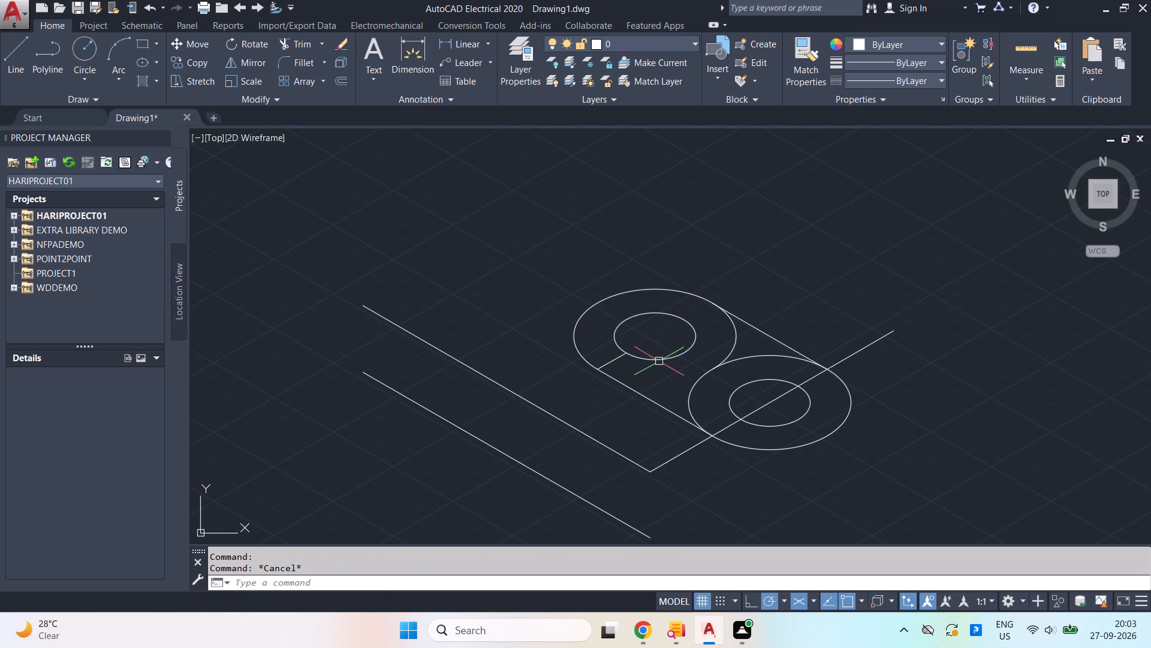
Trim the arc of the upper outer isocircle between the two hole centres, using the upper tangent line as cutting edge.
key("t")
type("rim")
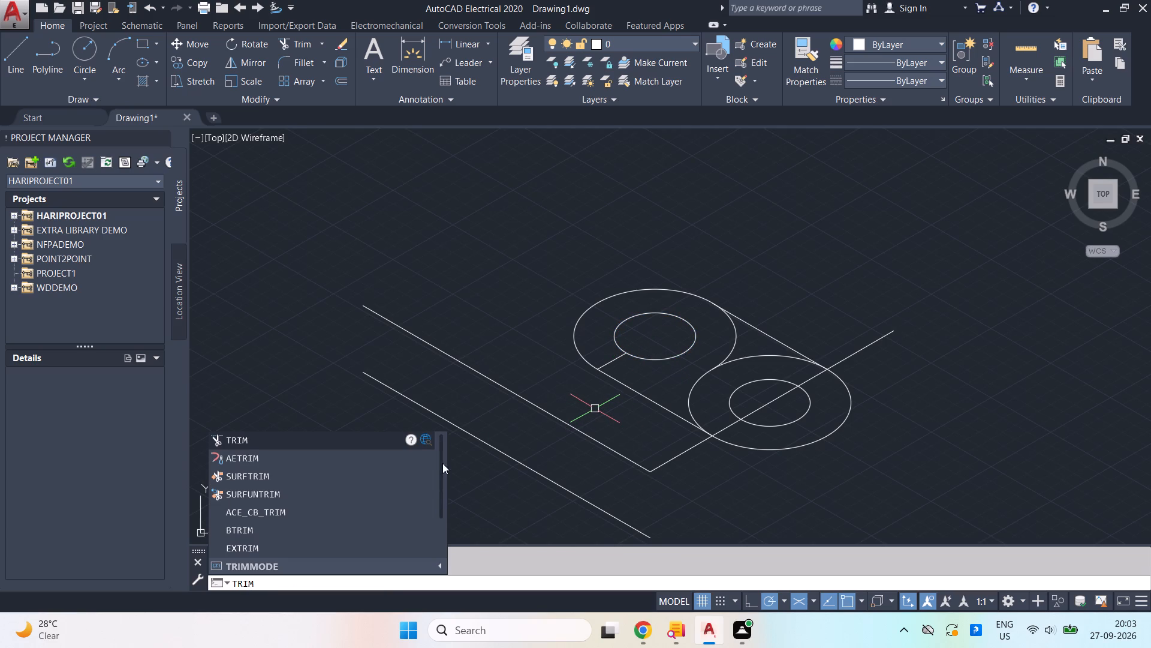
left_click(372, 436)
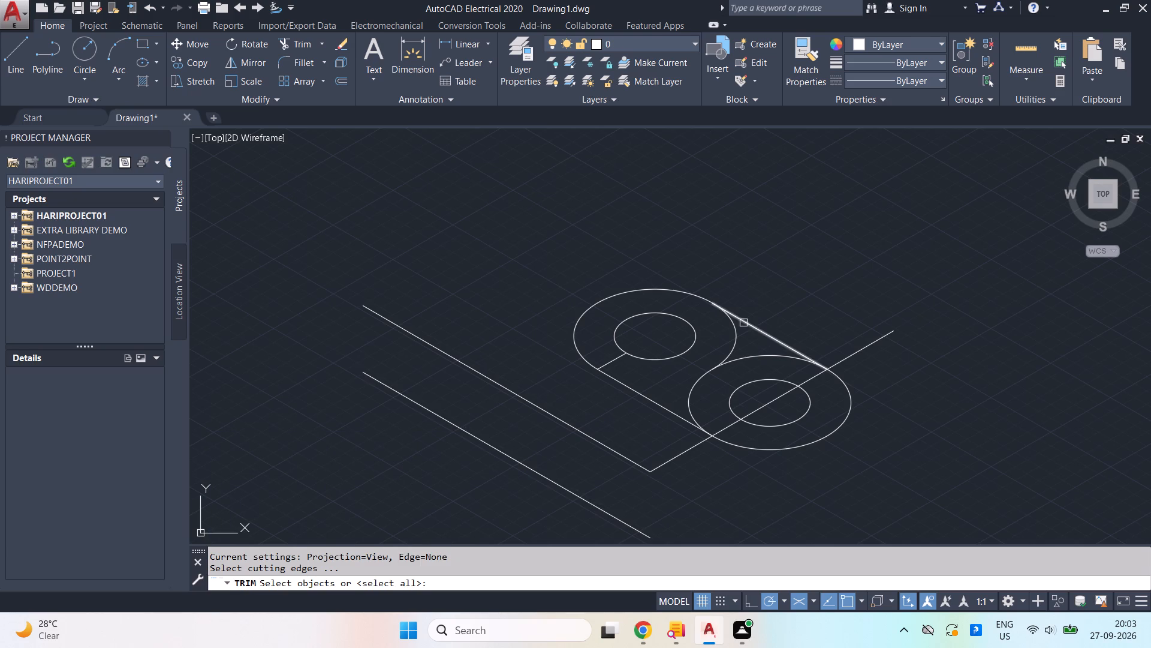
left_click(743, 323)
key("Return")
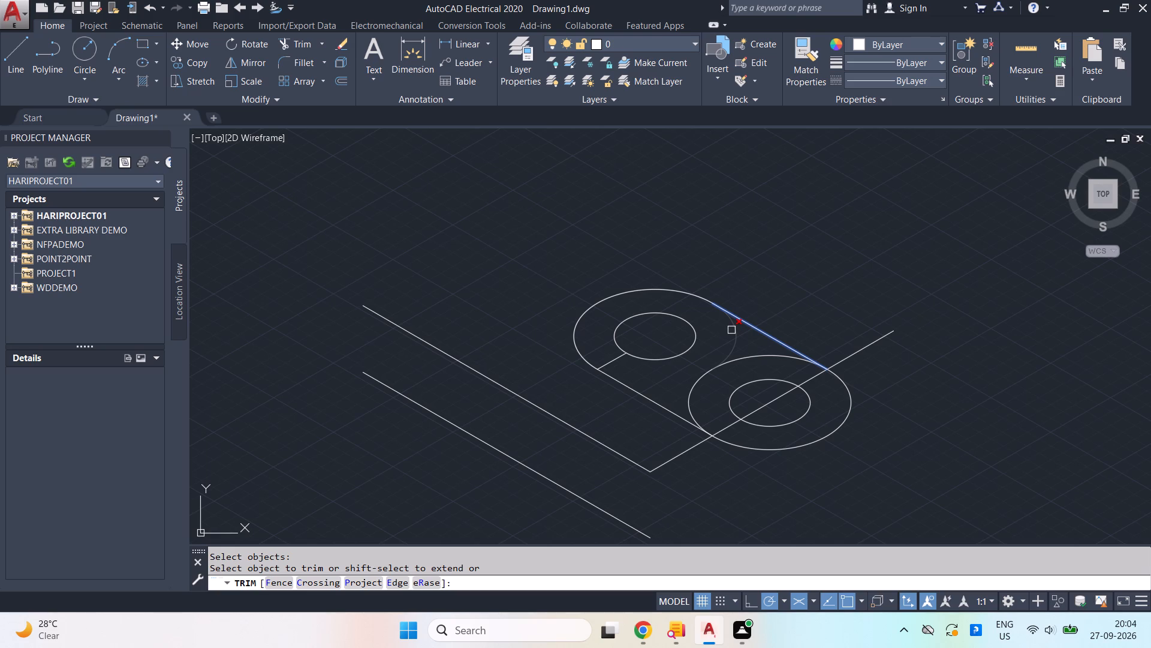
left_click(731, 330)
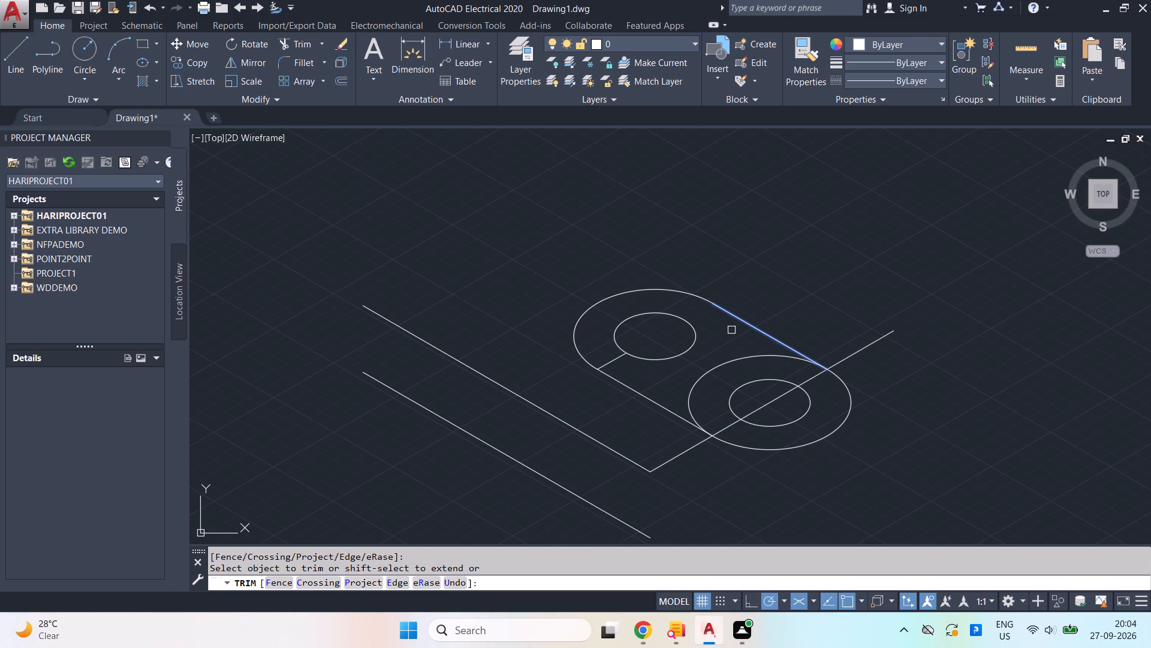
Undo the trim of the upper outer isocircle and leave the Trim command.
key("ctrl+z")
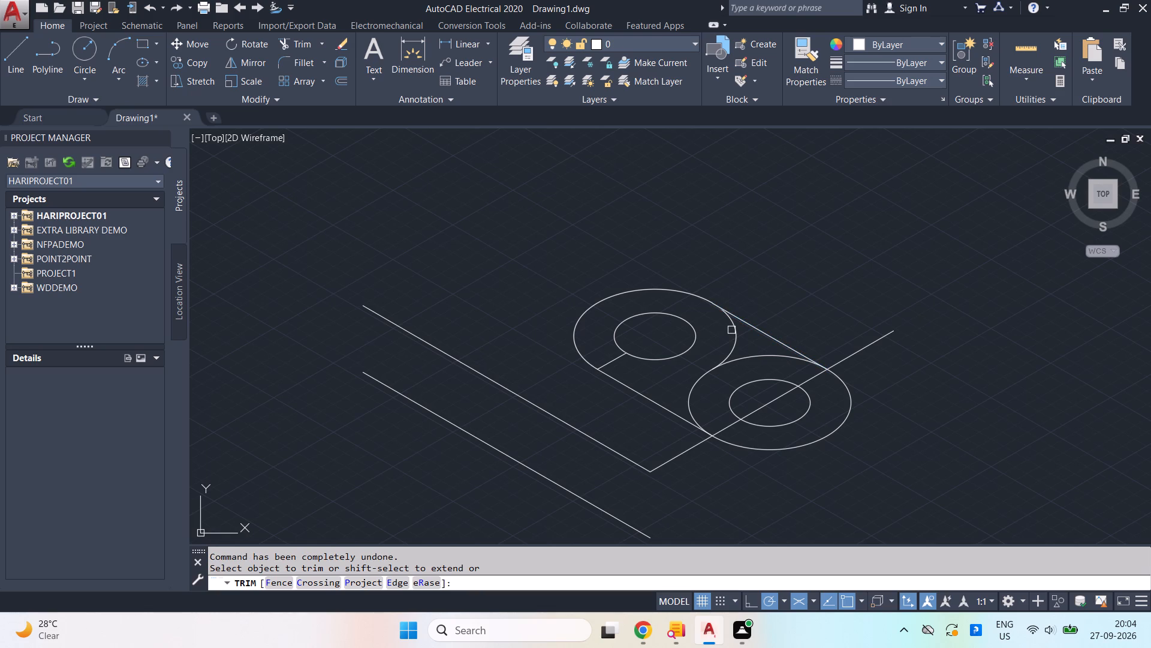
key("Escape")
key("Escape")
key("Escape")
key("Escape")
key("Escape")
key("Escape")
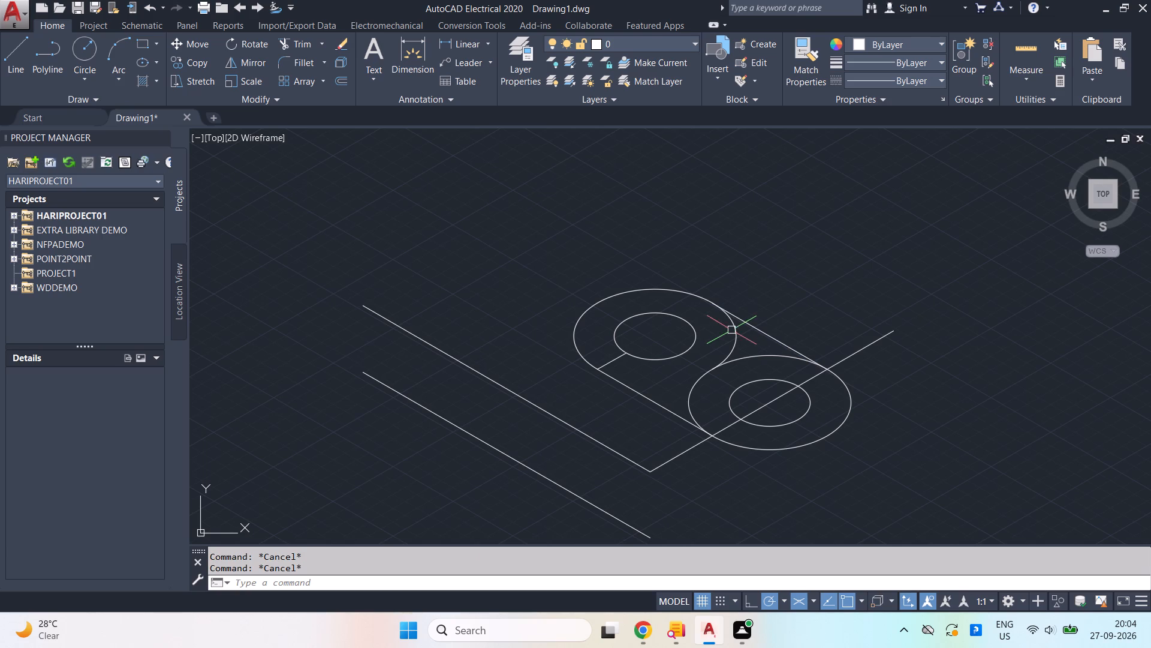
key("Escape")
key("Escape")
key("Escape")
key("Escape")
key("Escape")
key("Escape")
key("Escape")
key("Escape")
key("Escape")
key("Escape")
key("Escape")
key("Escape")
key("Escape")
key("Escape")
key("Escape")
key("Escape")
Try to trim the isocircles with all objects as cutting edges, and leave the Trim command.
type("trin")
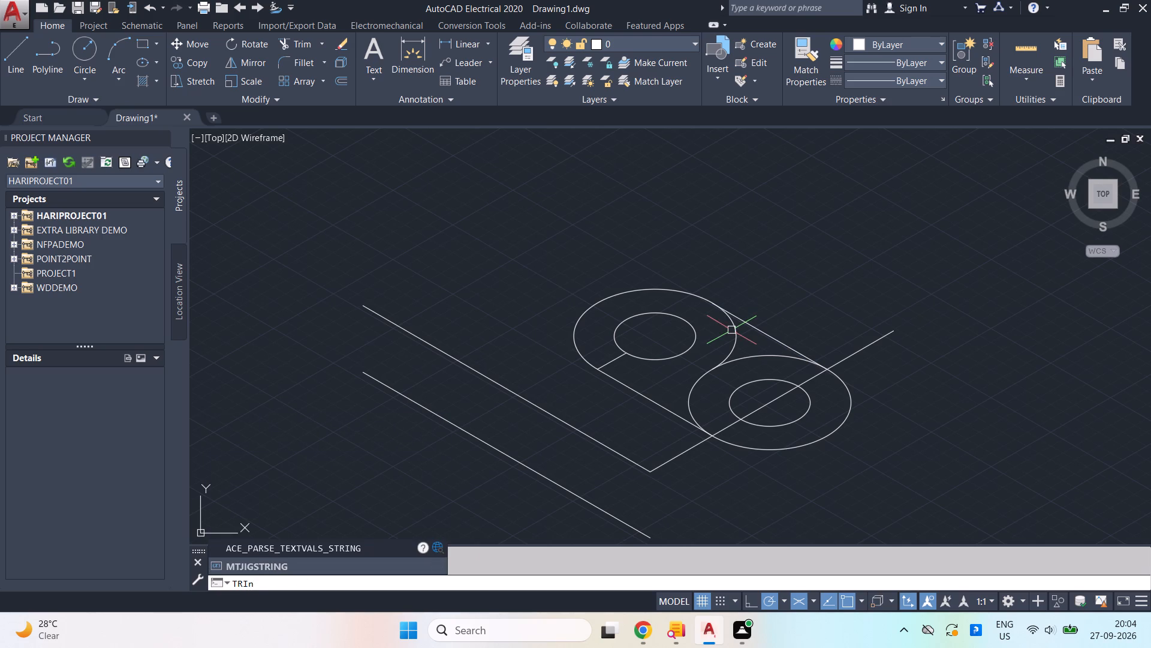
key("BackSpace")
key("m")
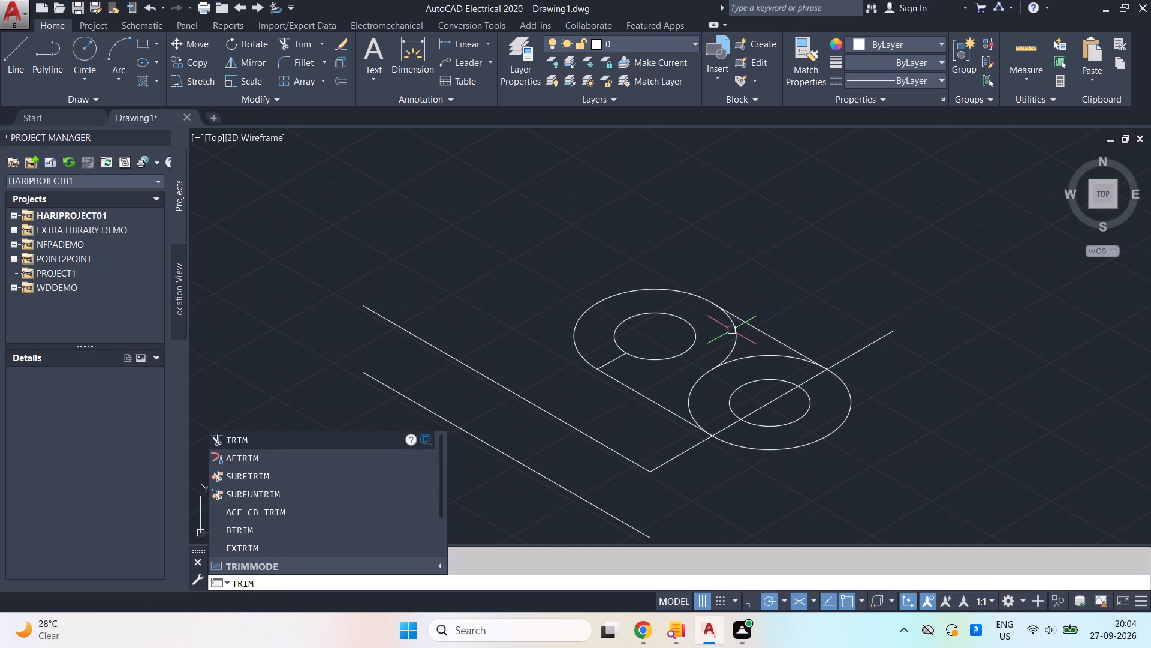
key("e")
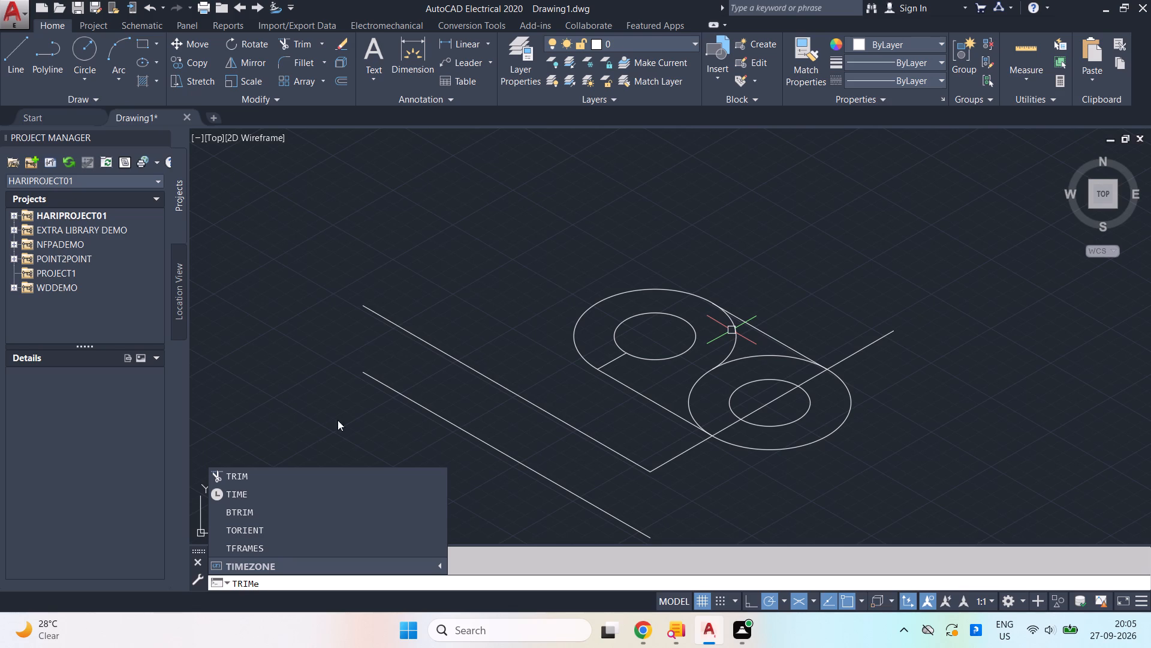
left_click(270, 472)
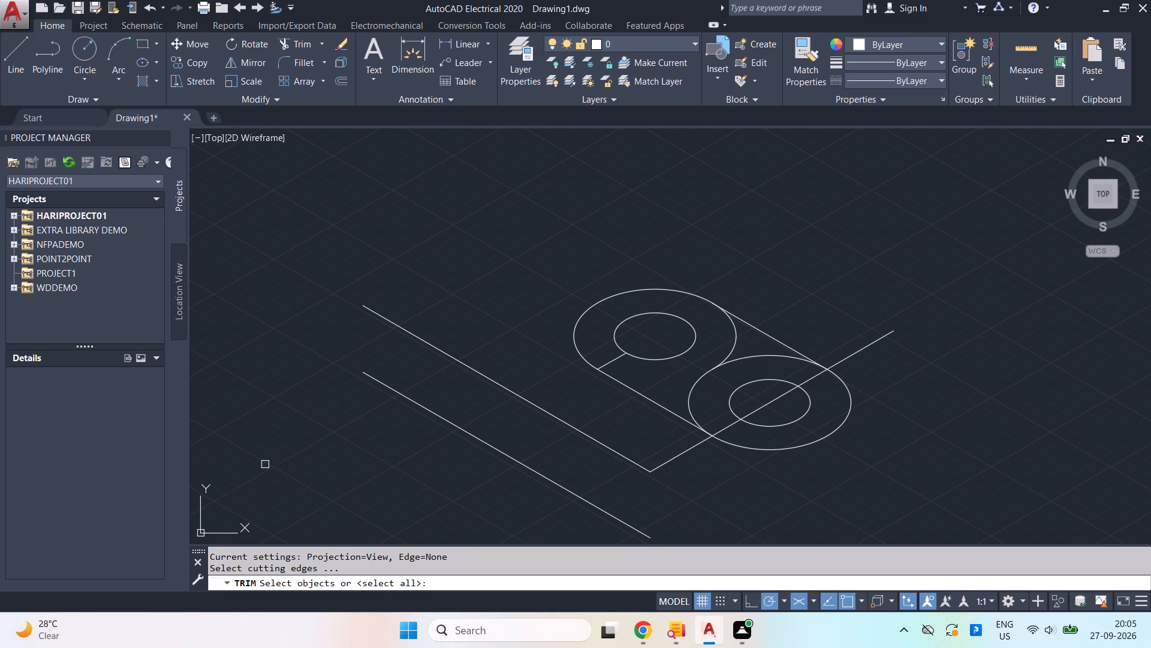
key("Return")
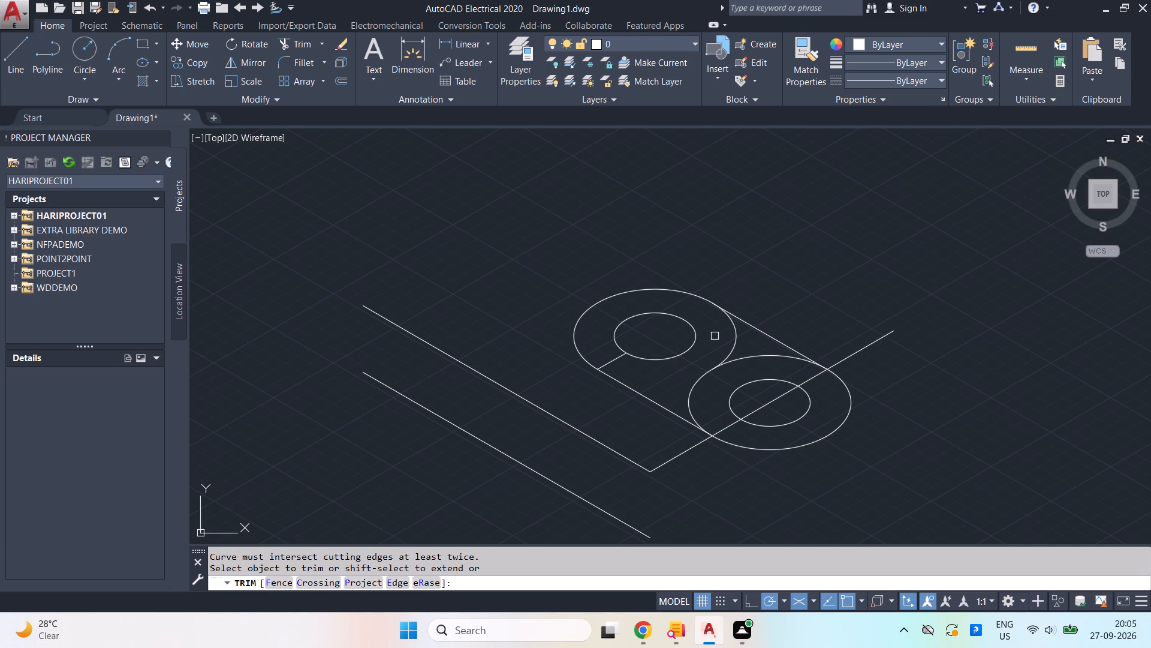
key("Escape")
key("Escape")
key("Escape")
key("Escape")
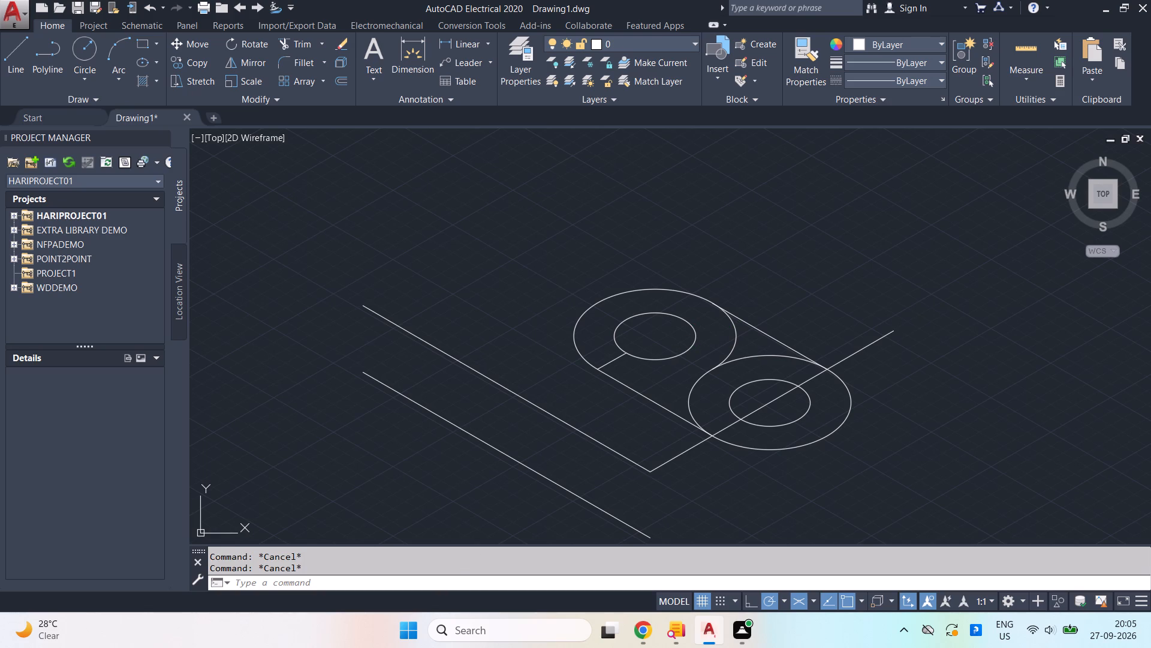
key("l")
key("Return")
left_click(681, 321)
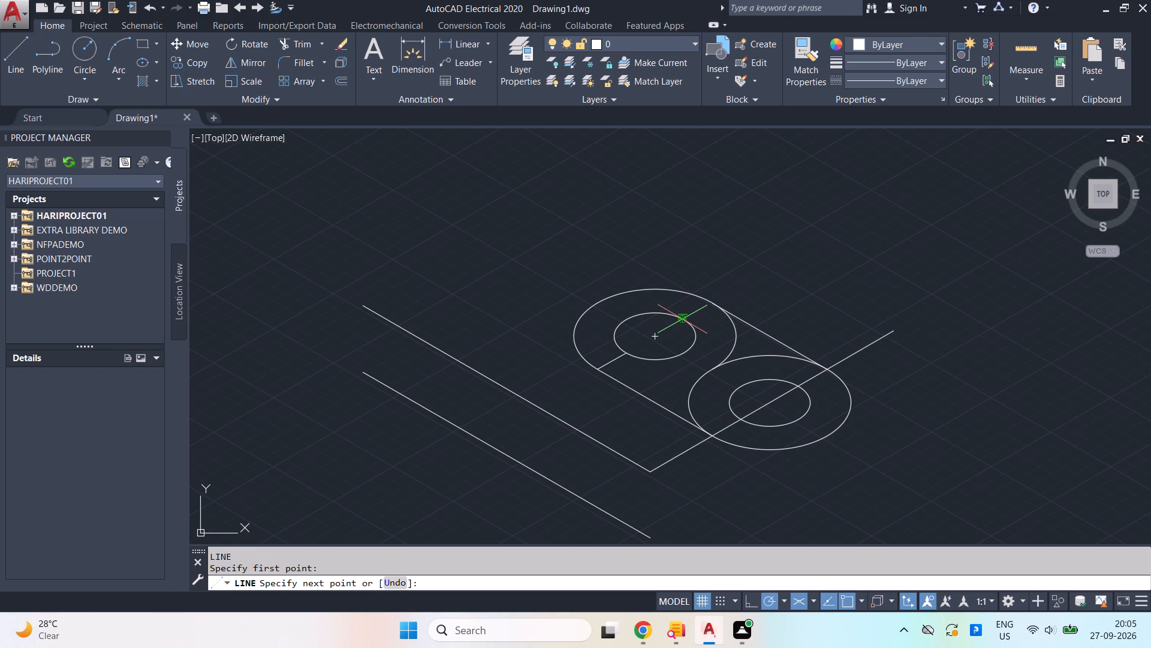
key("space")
Draw a construction line from the upper isocircles' centre along the isometric axis, through the outer tangent point and beyond.
key("l")
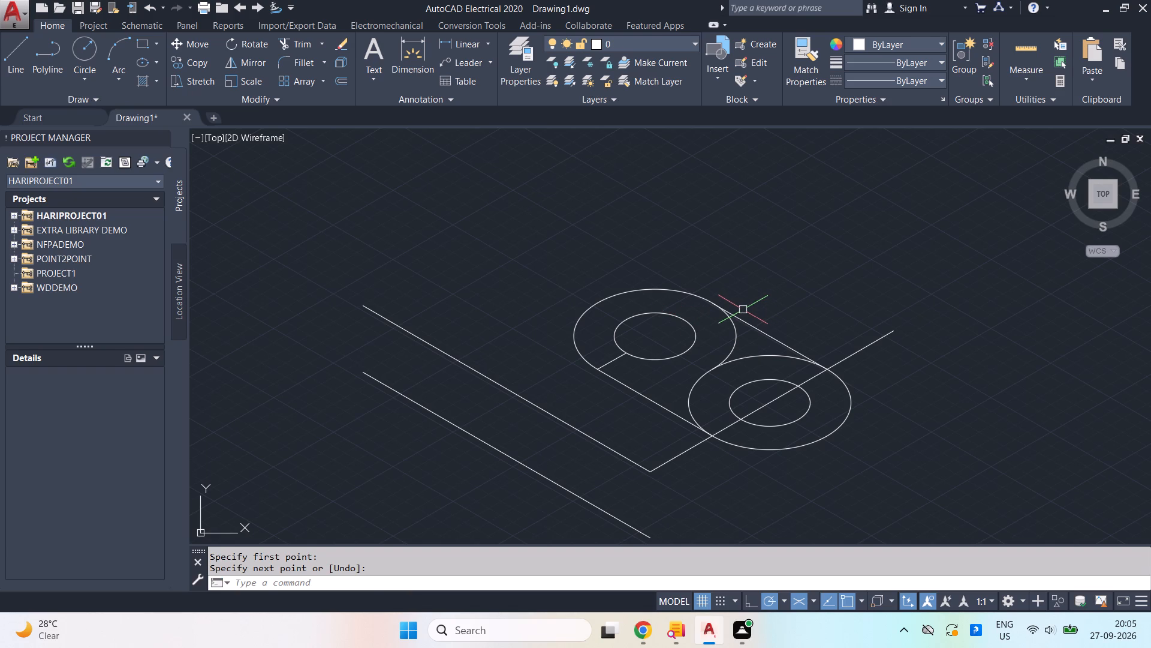
key("Return")
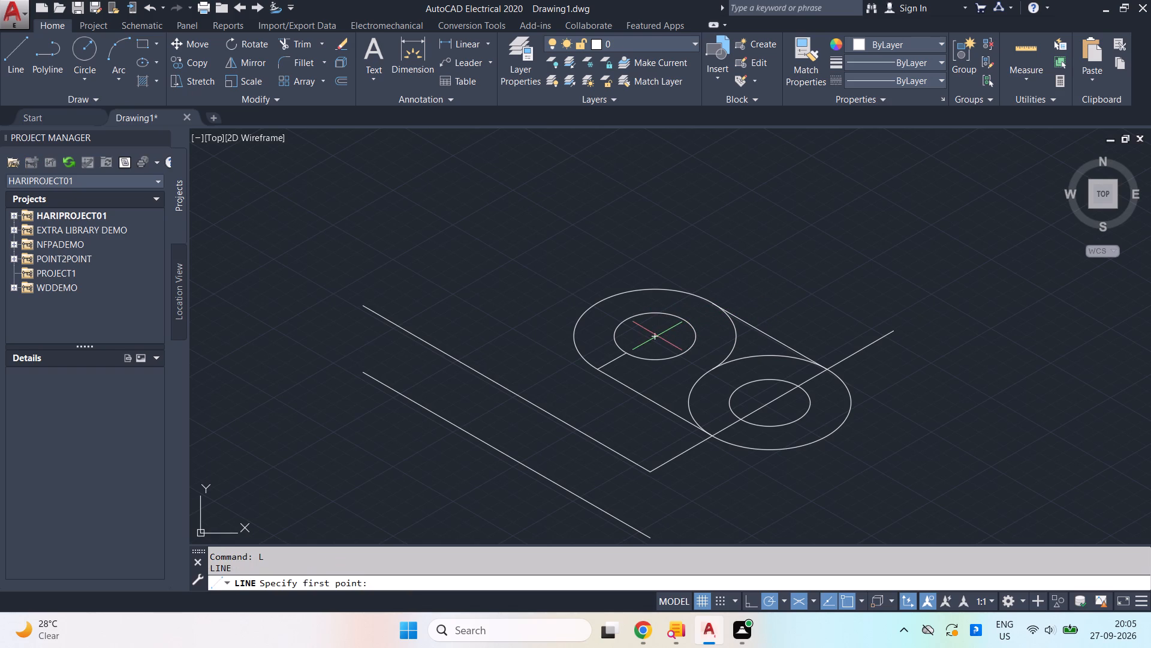
left_click(651, 338)
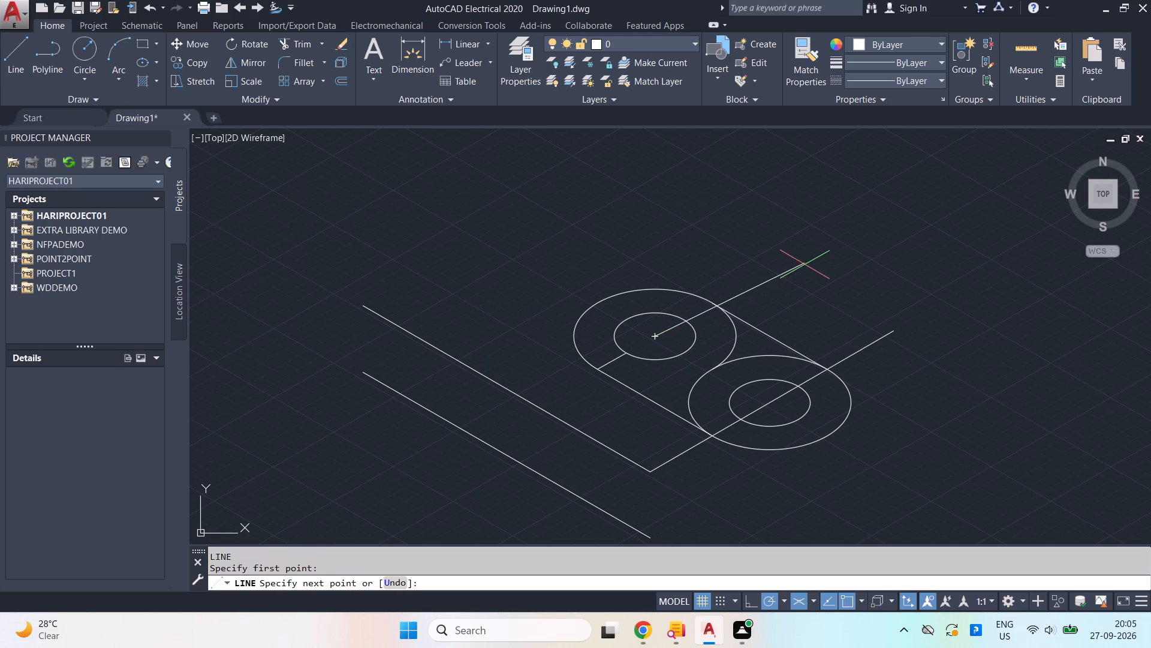
left_click(805, 250)
key("space")
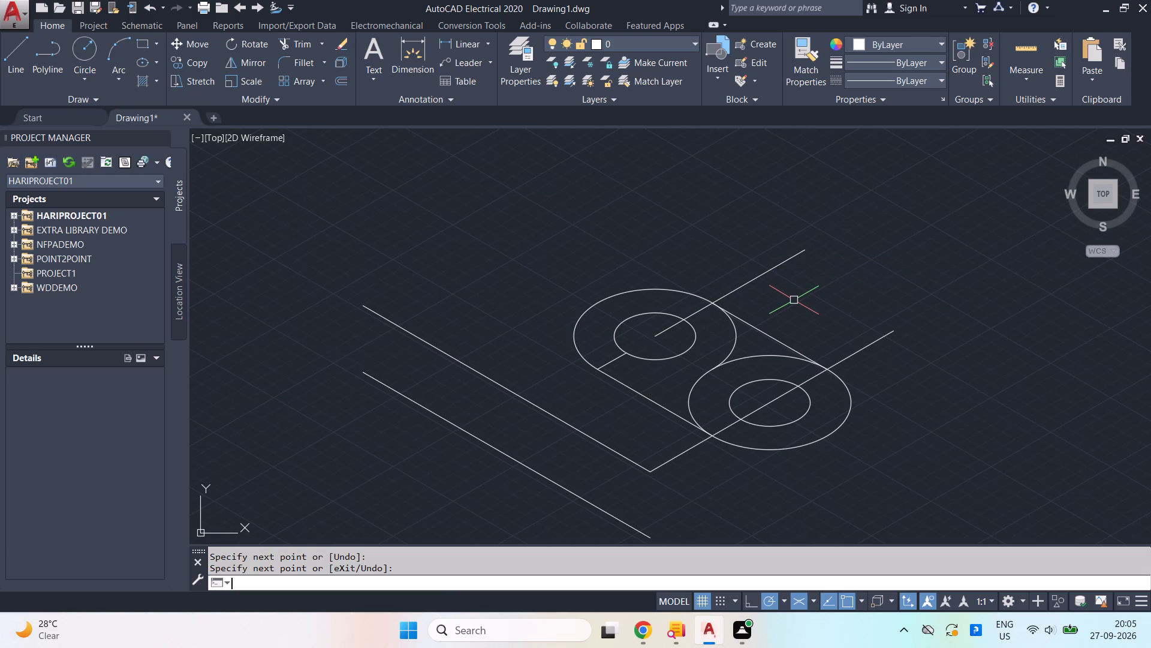
Trim the arc of the upper outer isocircle between the two hole centres, using all objects as cutting edges.
type("ttr")
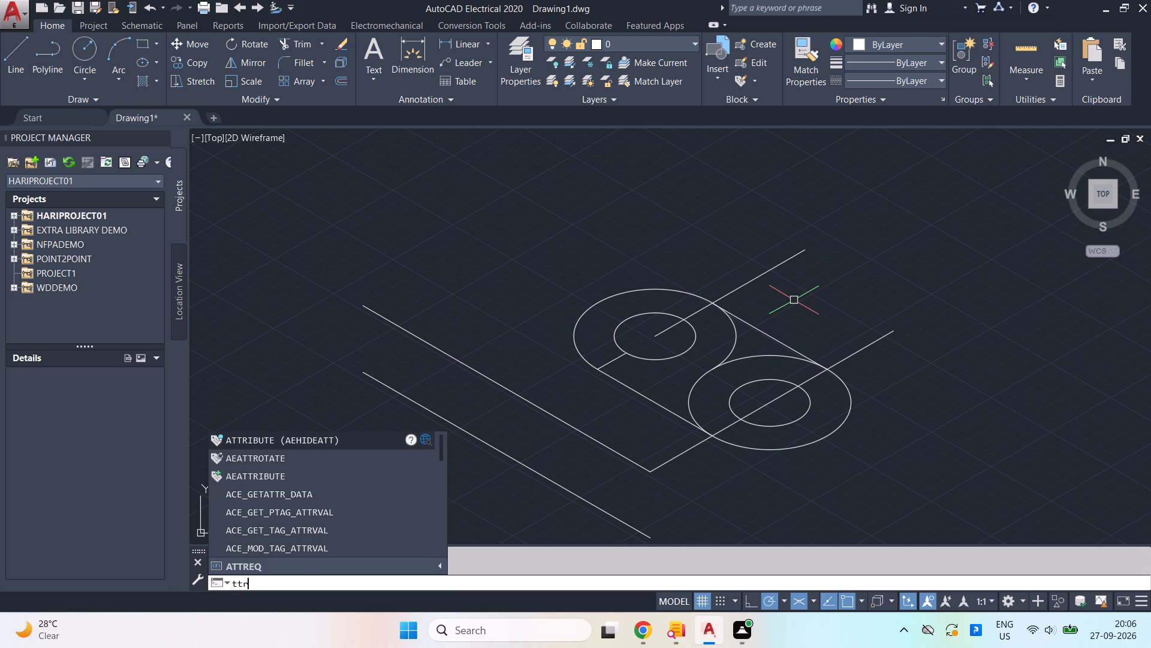
key("BackSpace")
key("BackSpace")
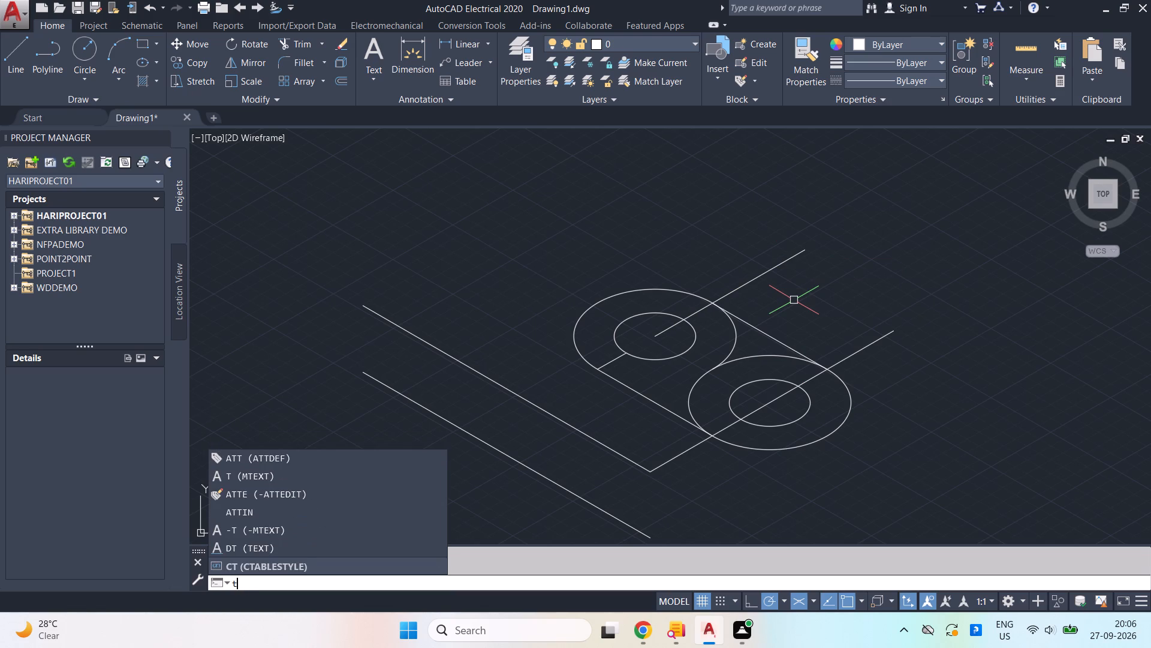
type("rim")
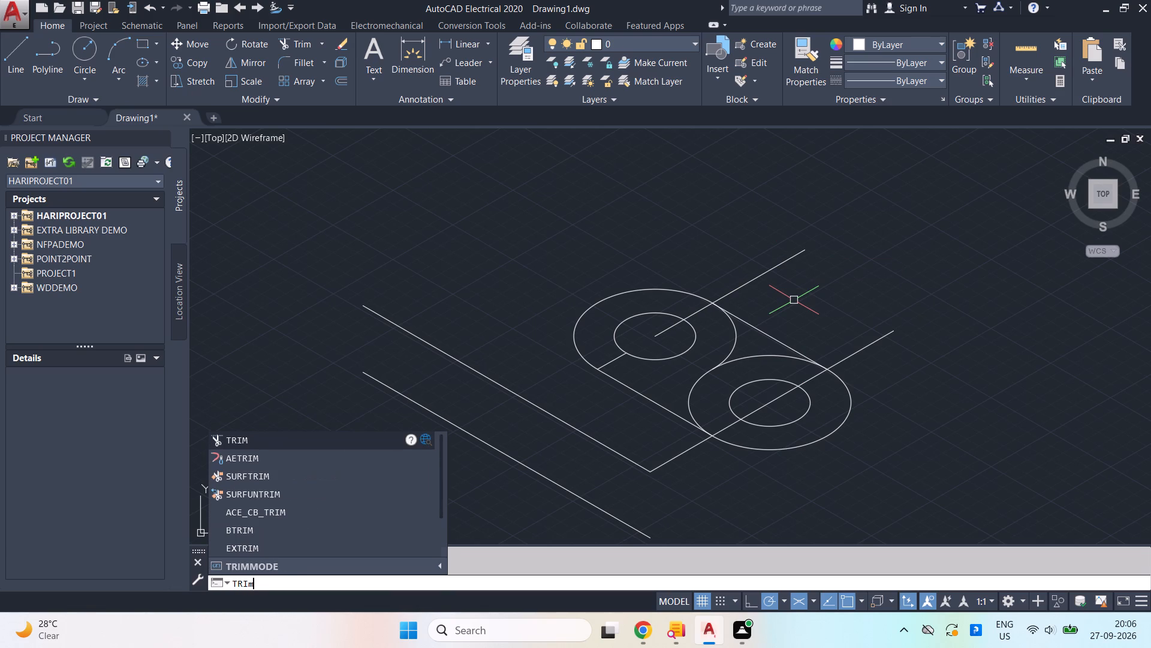
key("BackSpace")
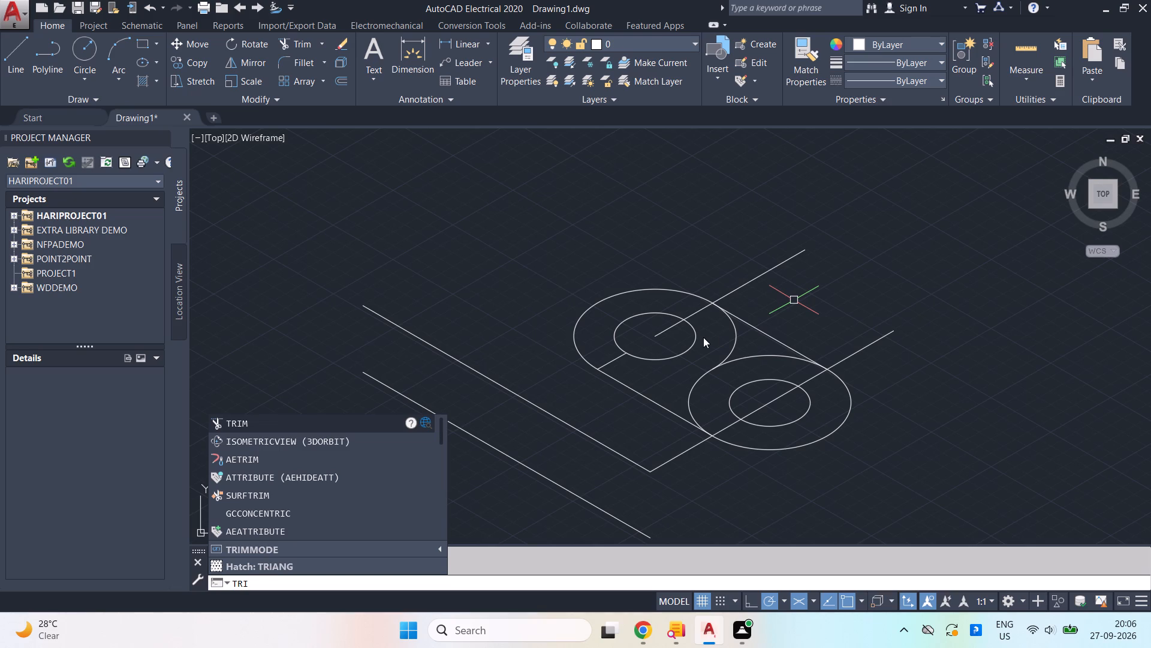
key("m")
key("e")
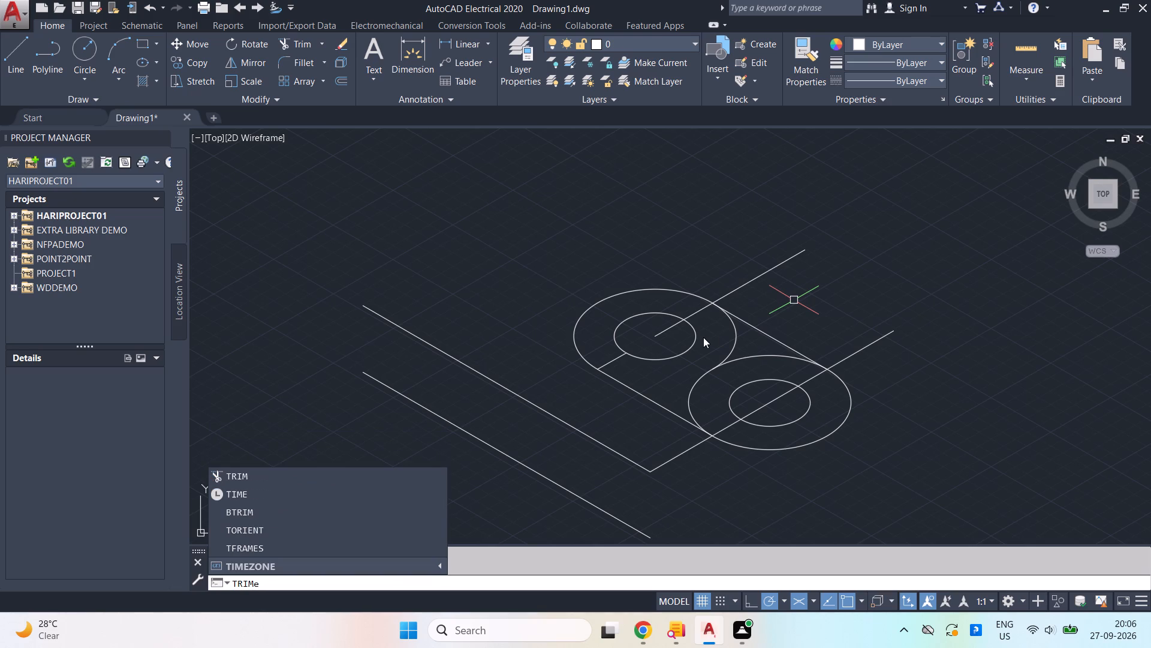
key("BackSpace")
left_click(336, 434)
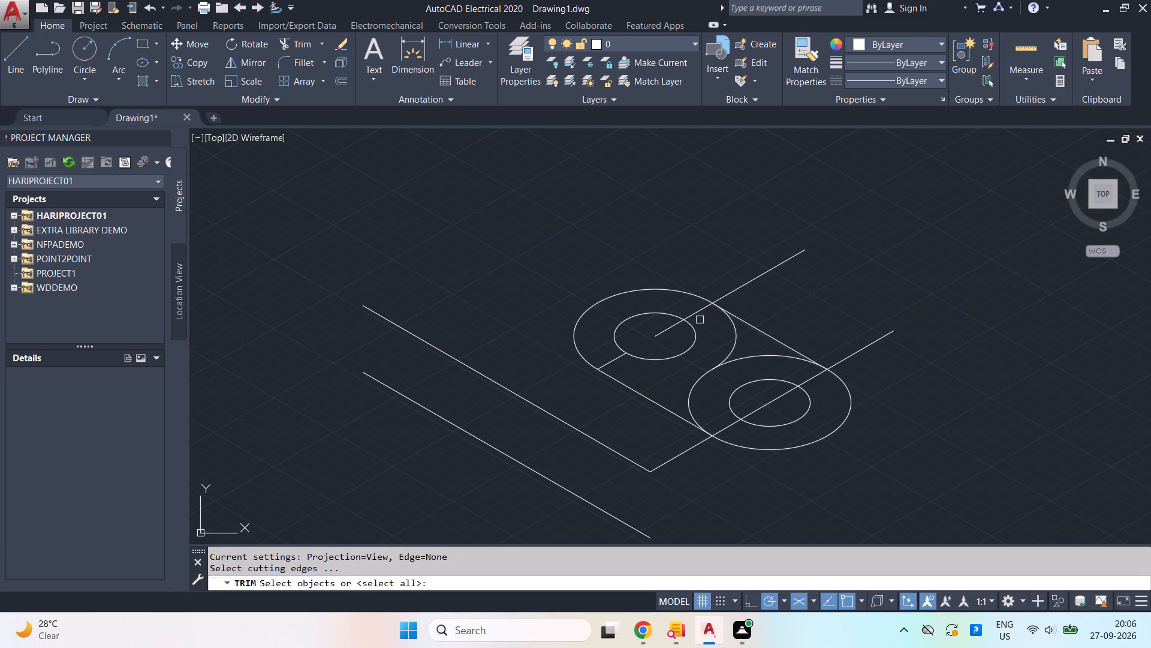
key("Return")
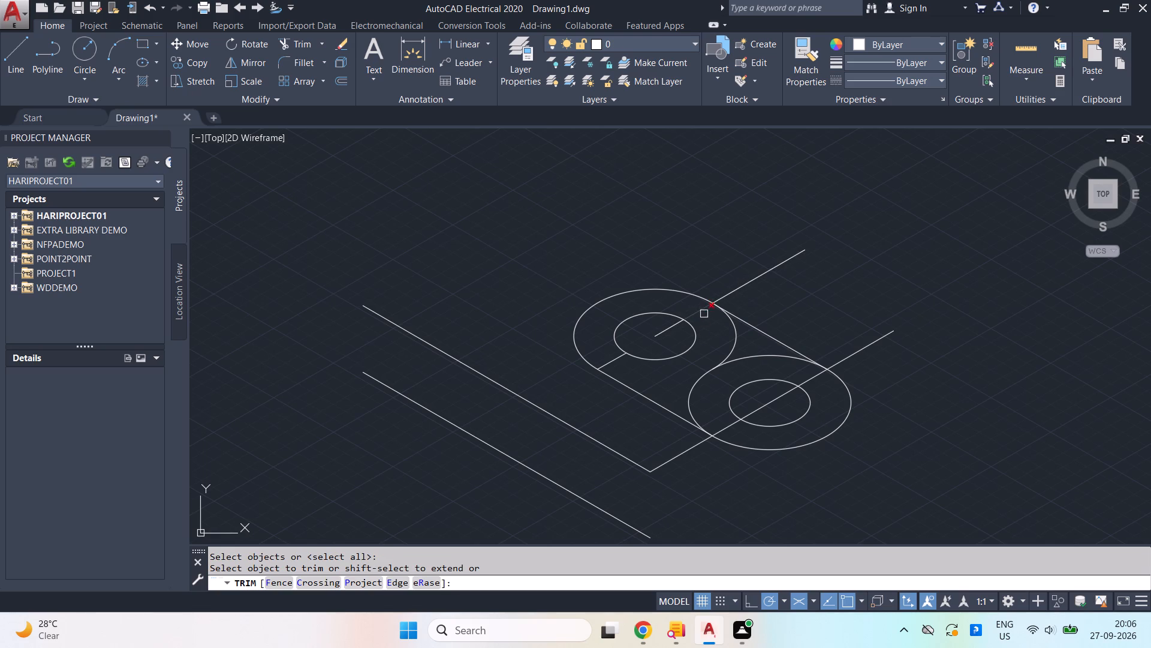
left_click(687, 346)
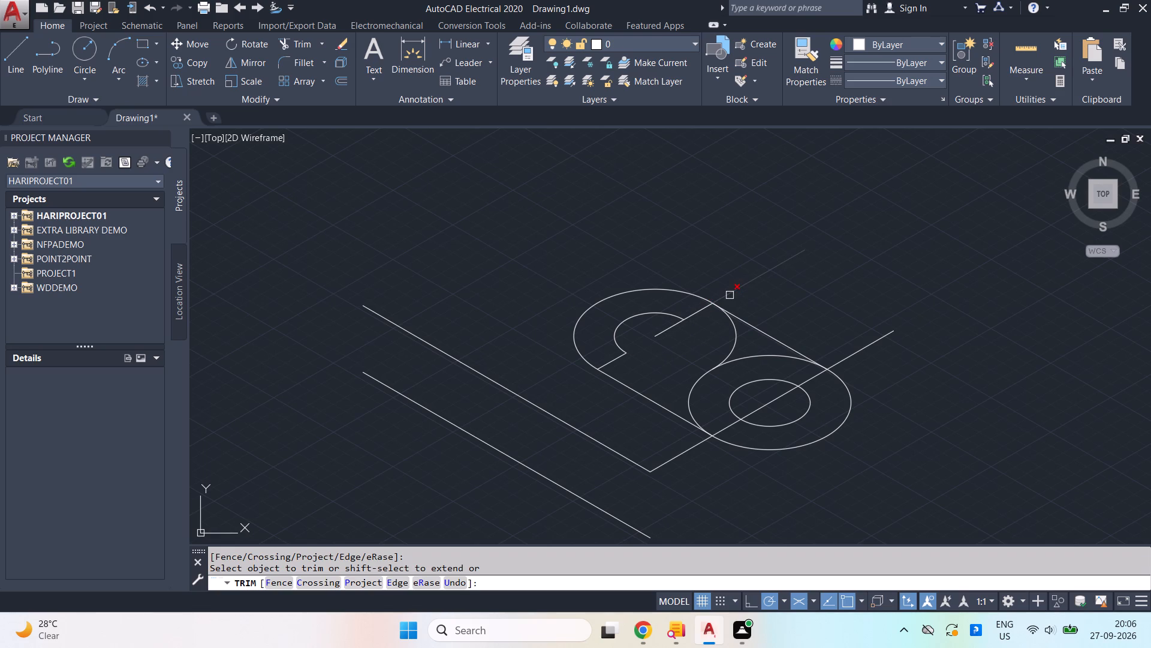
key("ctrl+z")
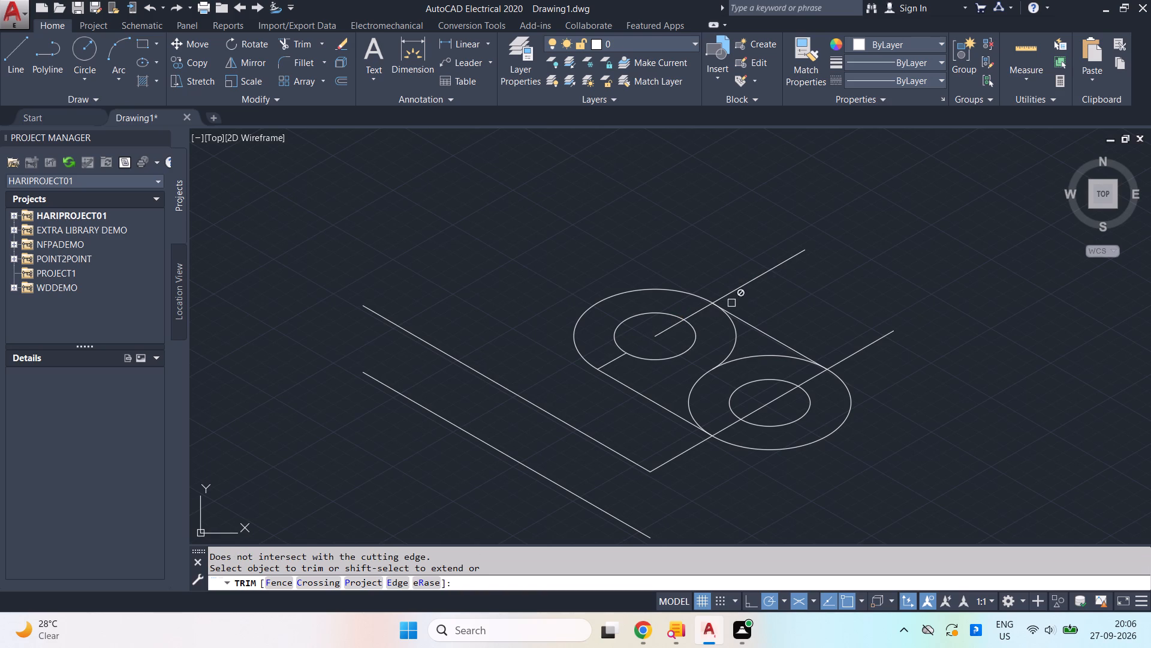
left_click(734, 337)
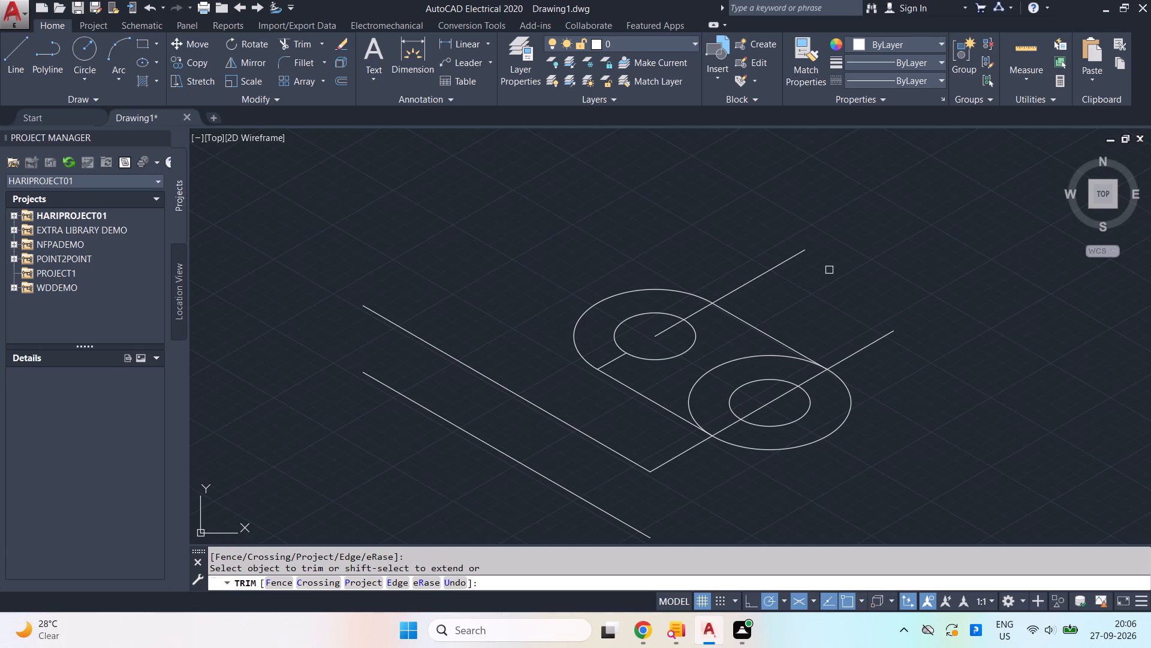
Trim the lower outer isocircle's inward-facing arc and both centre lines where they extend beyond the outer outline.
scroll(813, 268, "up", 1)
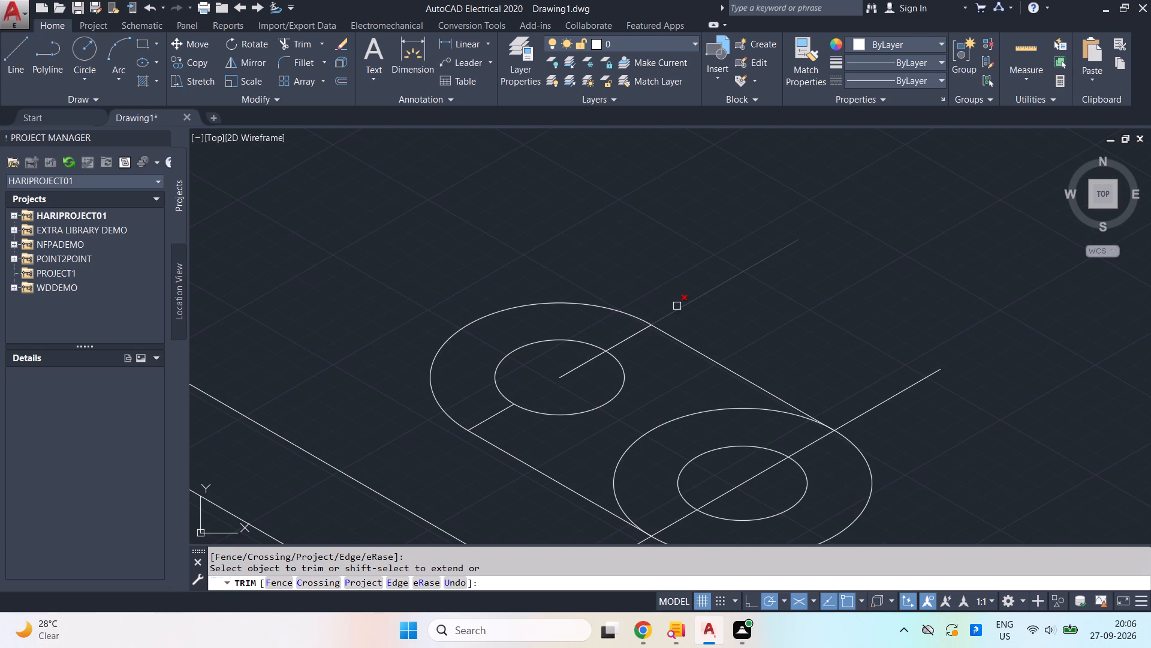
left_click(674, 308)
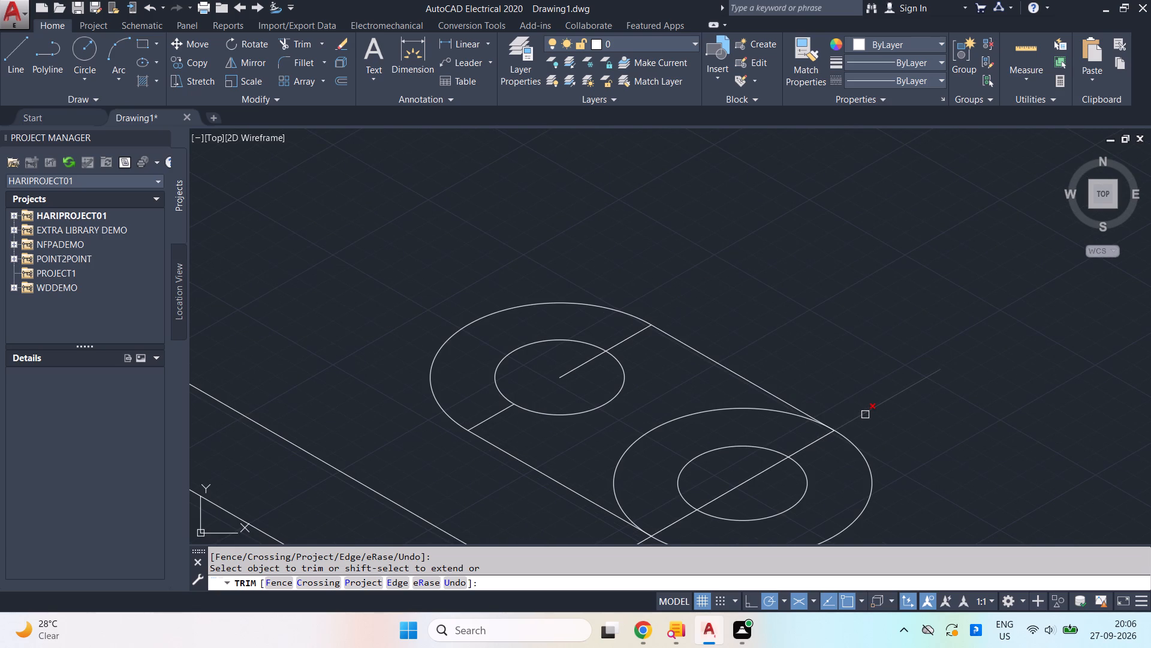
left_click(734, 412)
left_click(933, 377)
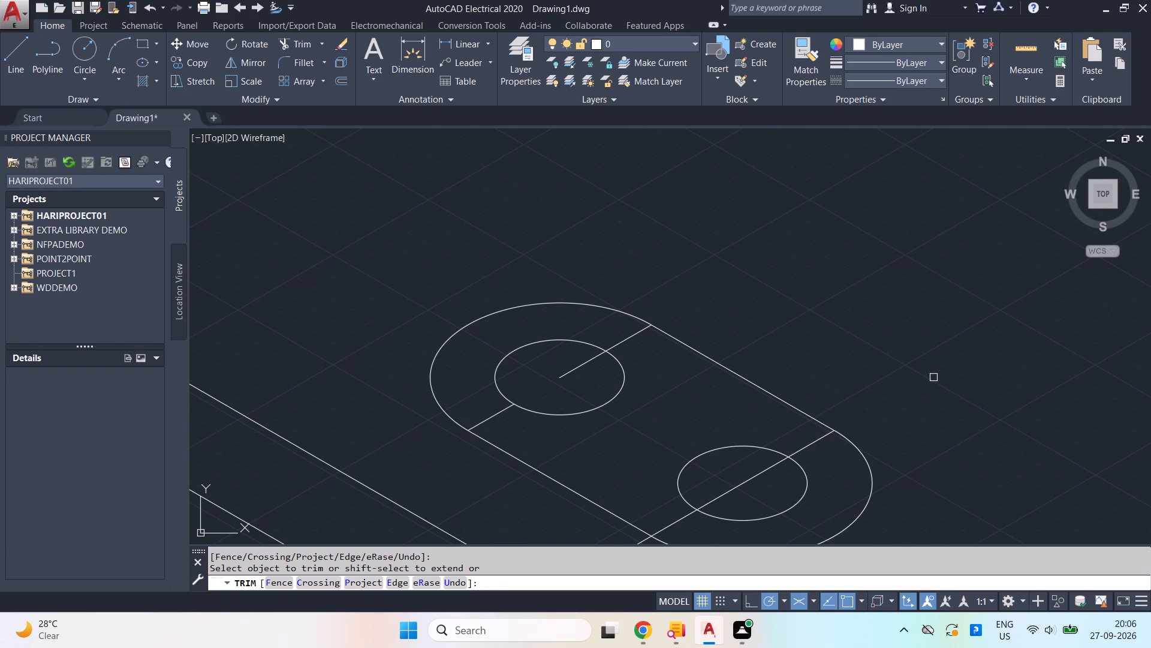
key("Escape")
Draw the slot's two parallel tangent lines between the inner isocircles, the second about 29.65 units long at 150°.
key("l")
key("Return")
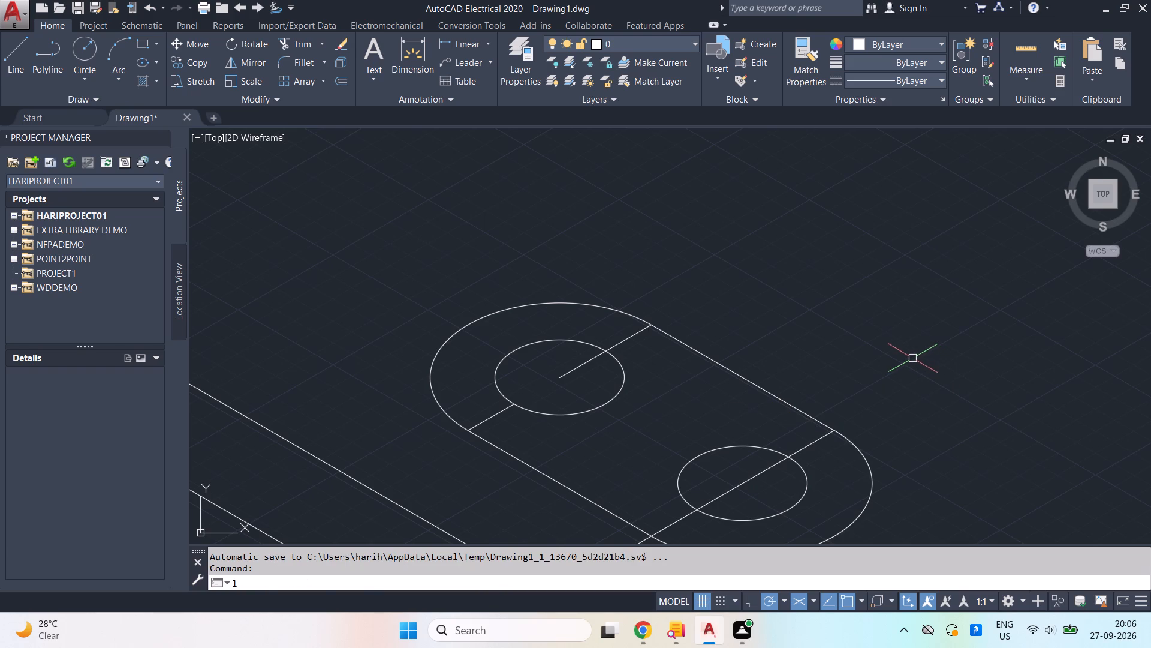
left_click(788, 456)
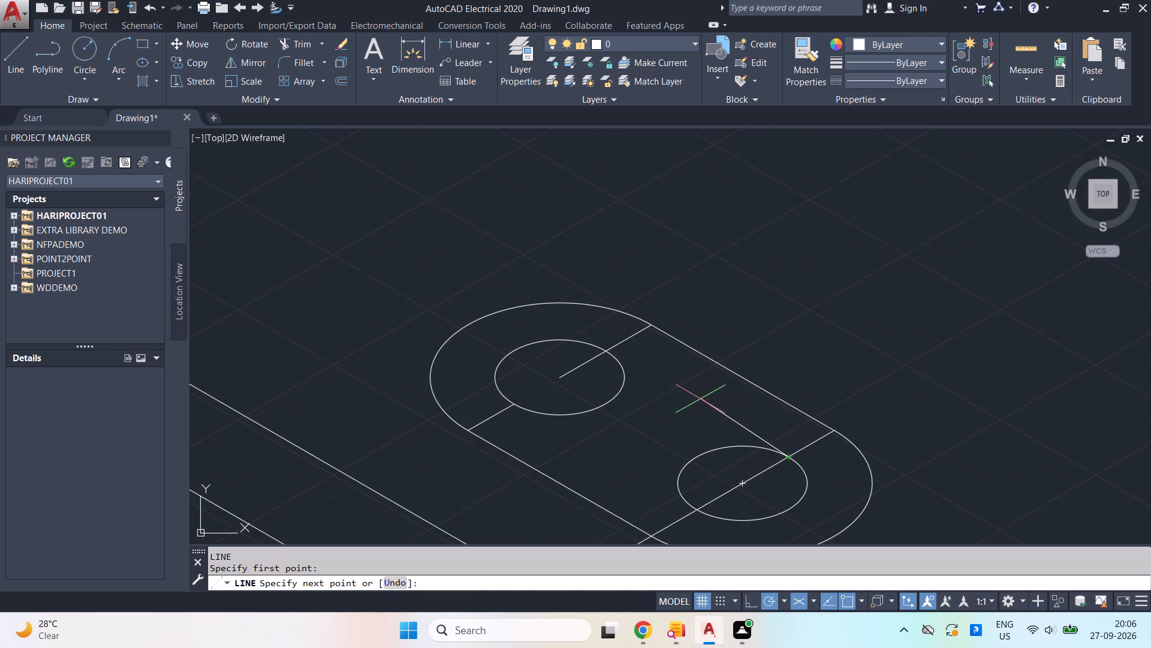
left_click(571, 331)
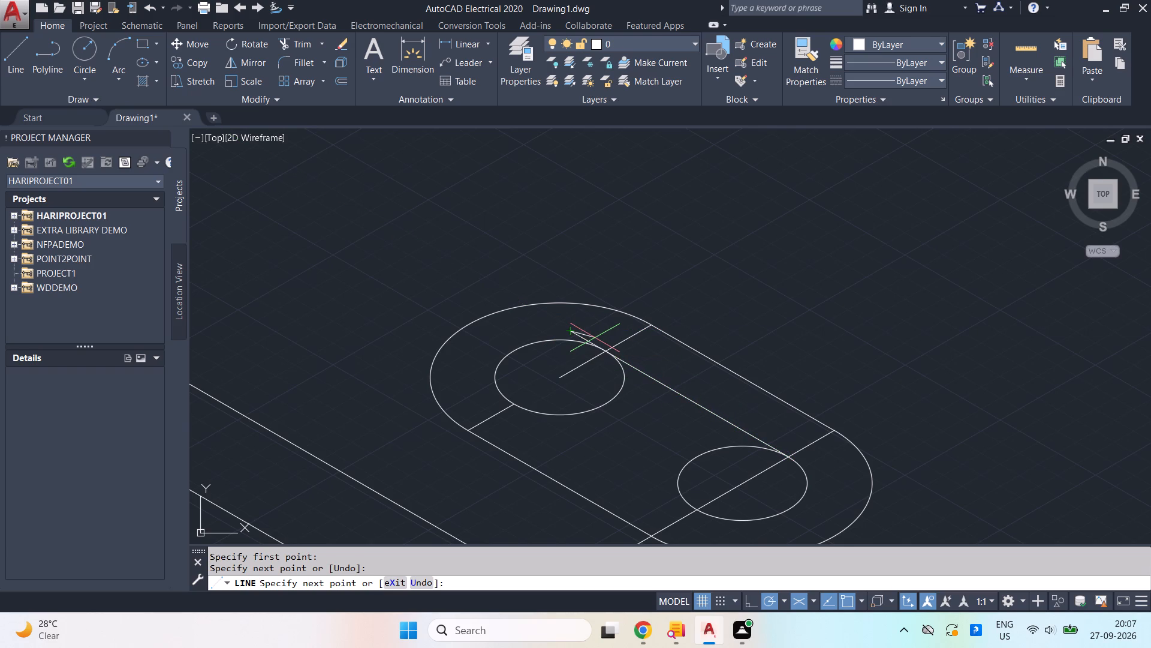
key("space")
key("space")
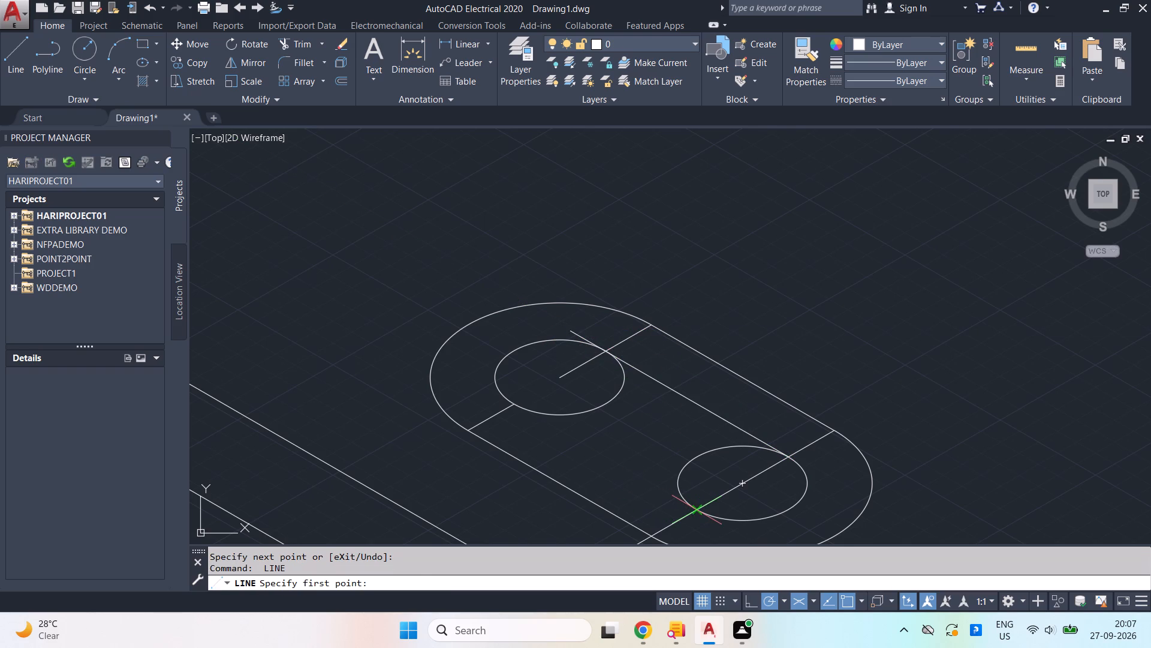
left_click(698, 511)
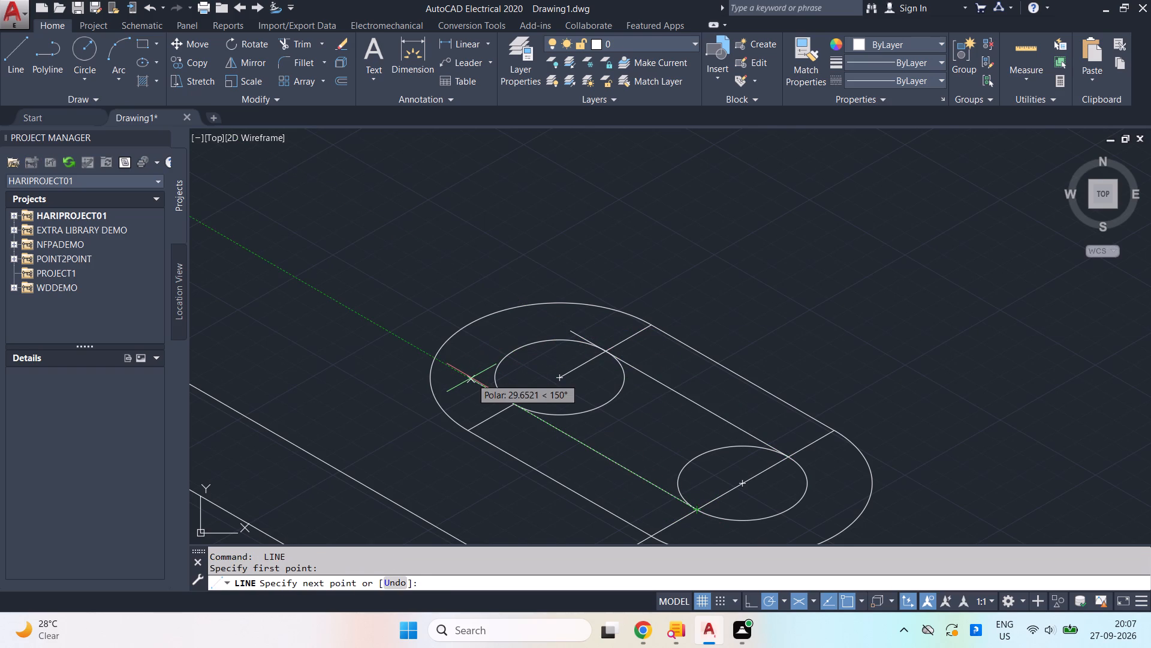
left_click(471, 378)
key("space")
Trim the inner isocircles' facing arcs, the upper centre line inside the slot and the overhanging slot line ends, using all cutting edges.
key("t")
key("r")
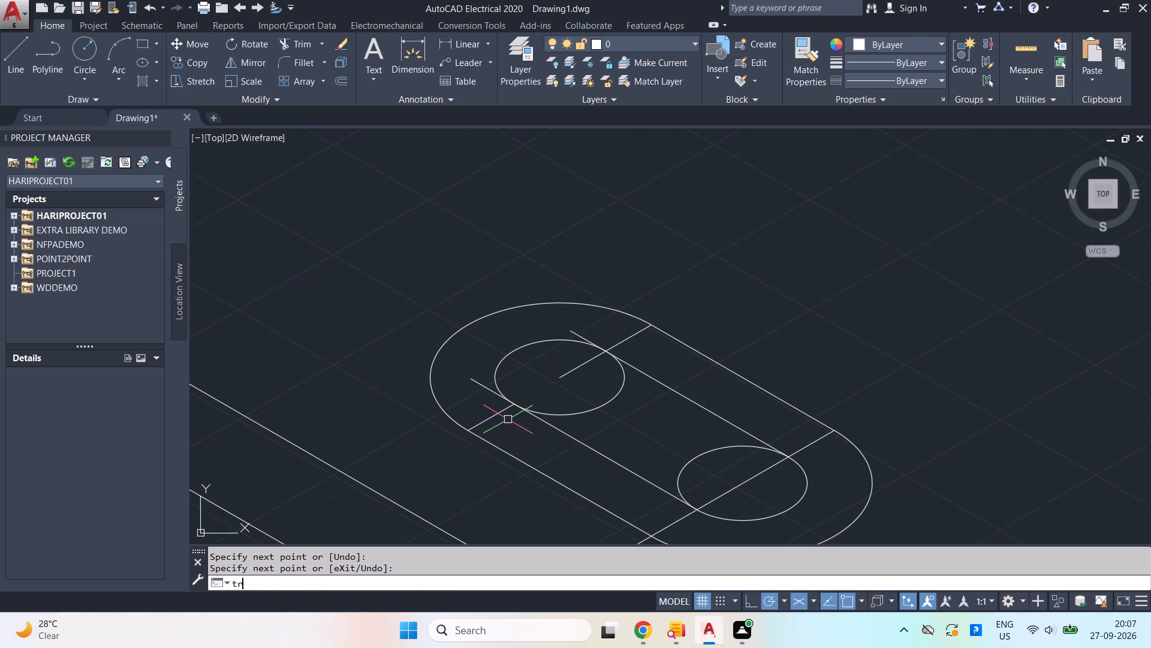
key("Return")
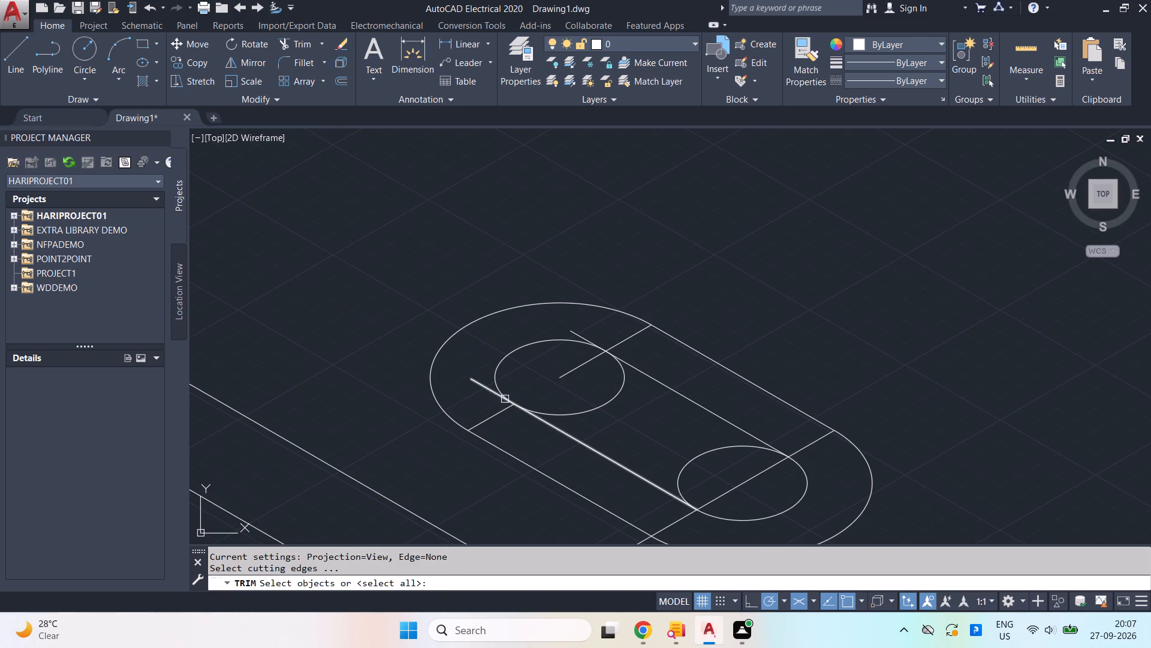
scroll(496, 383, "up", 3)
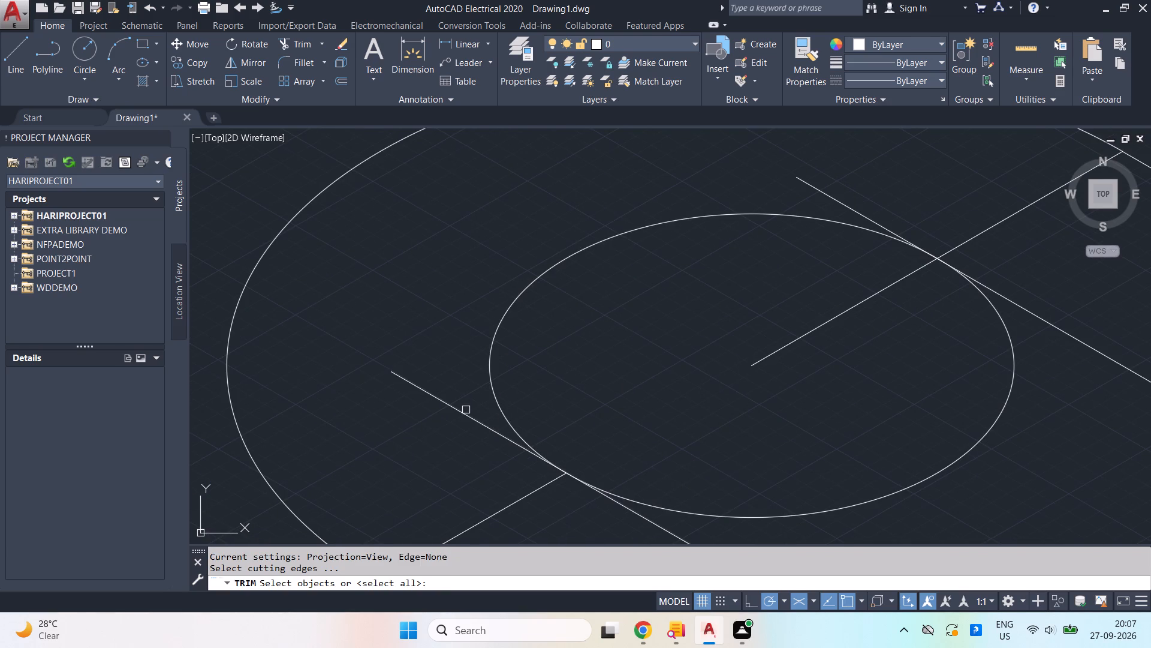
scroll(471, 413, "down", 3)
key("Return")
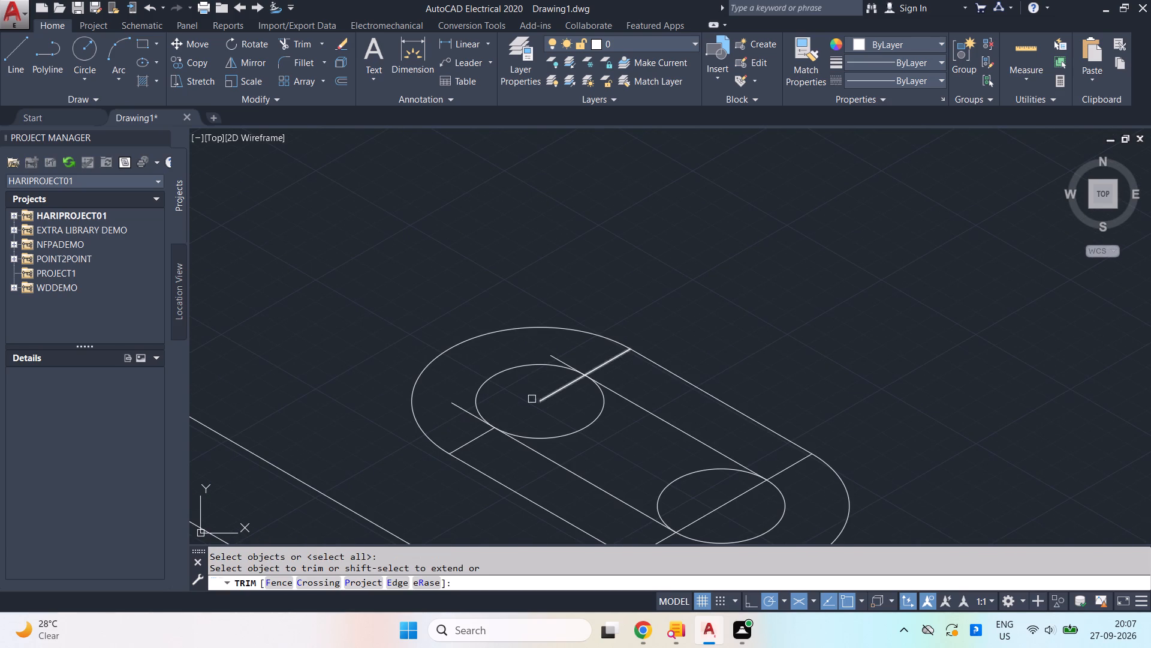
left_click(461, 412)
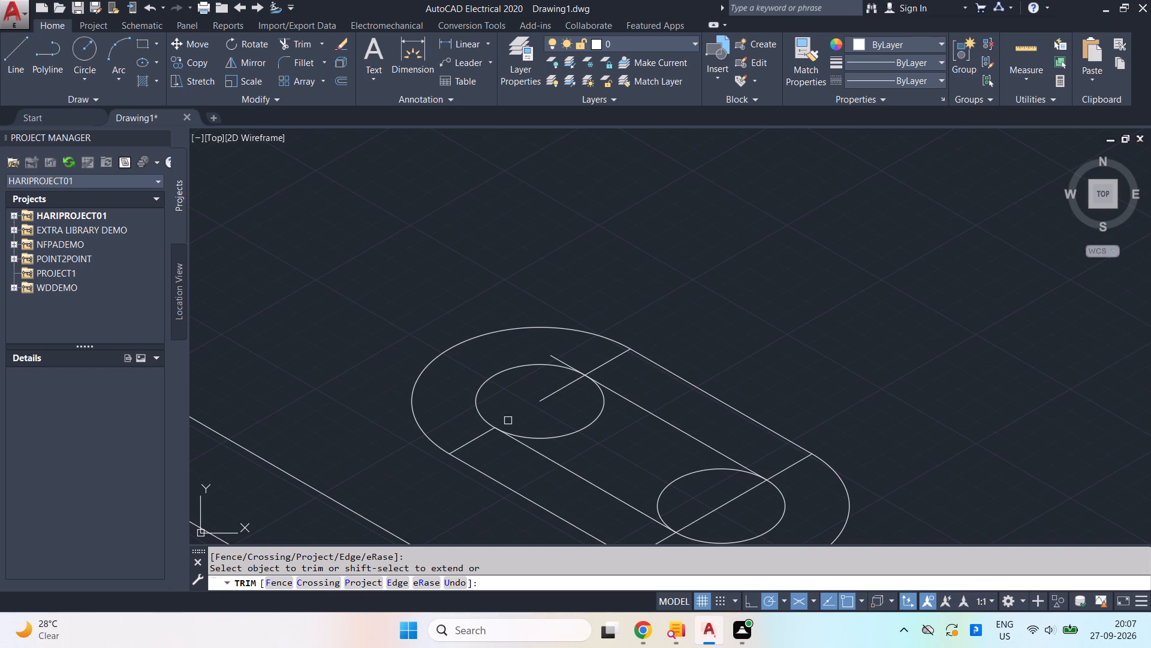
left_click(557, 437)
left_click(671, 485)
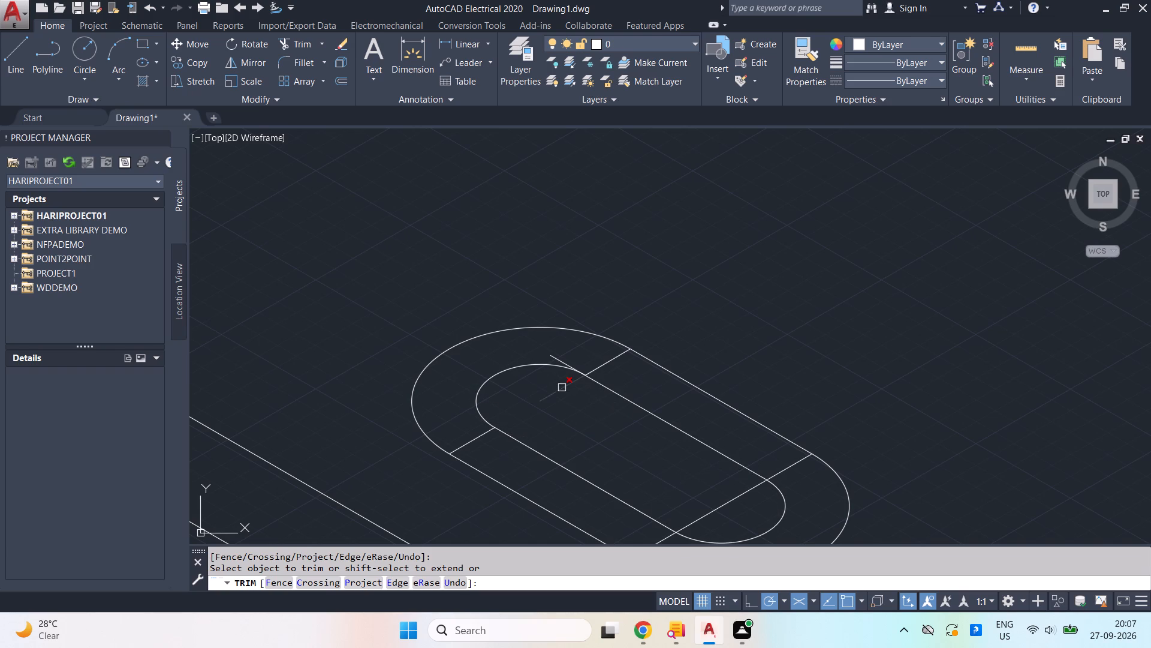
left_click(562, 388)
scroll(570, 354, "up", 2)
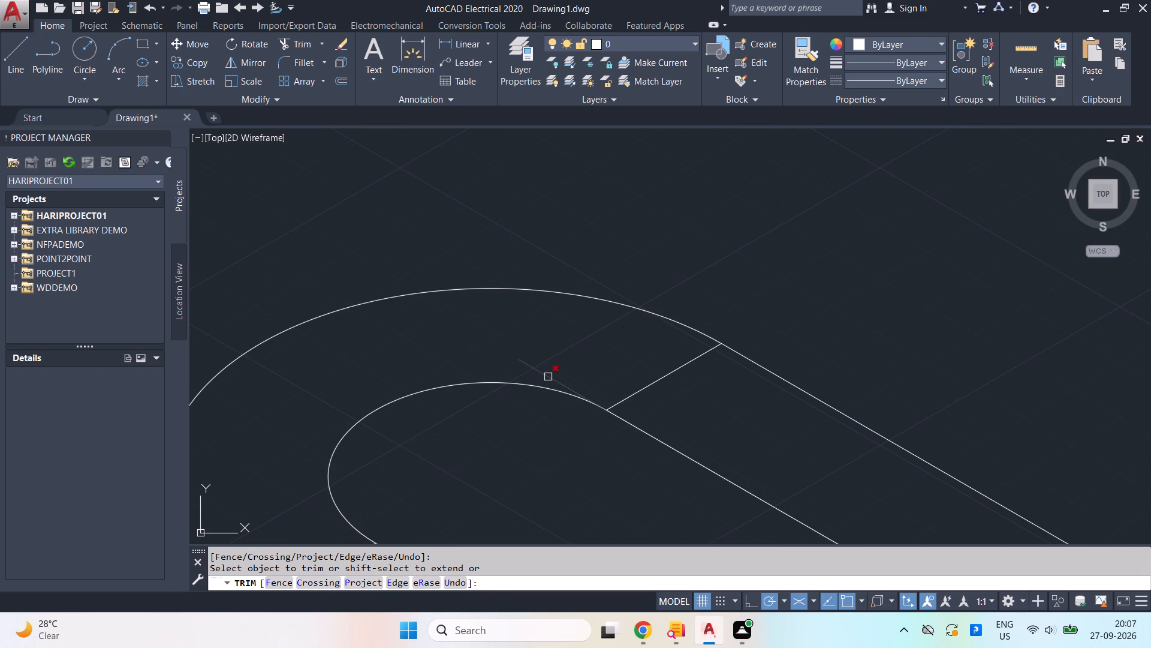
left_click(548, 377)
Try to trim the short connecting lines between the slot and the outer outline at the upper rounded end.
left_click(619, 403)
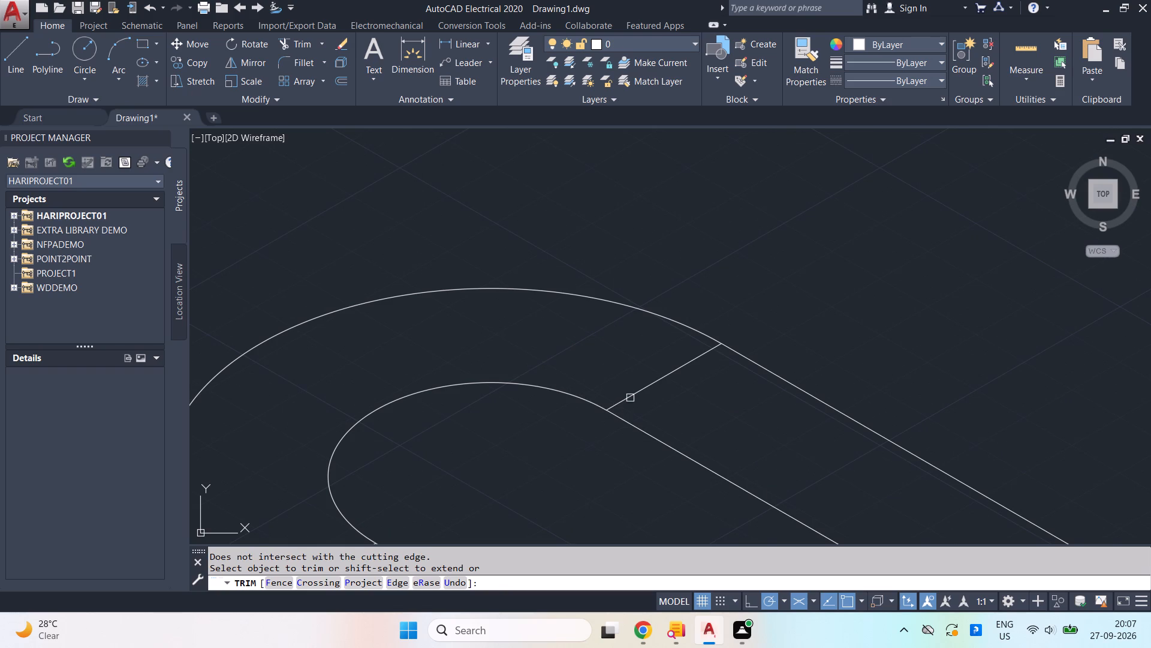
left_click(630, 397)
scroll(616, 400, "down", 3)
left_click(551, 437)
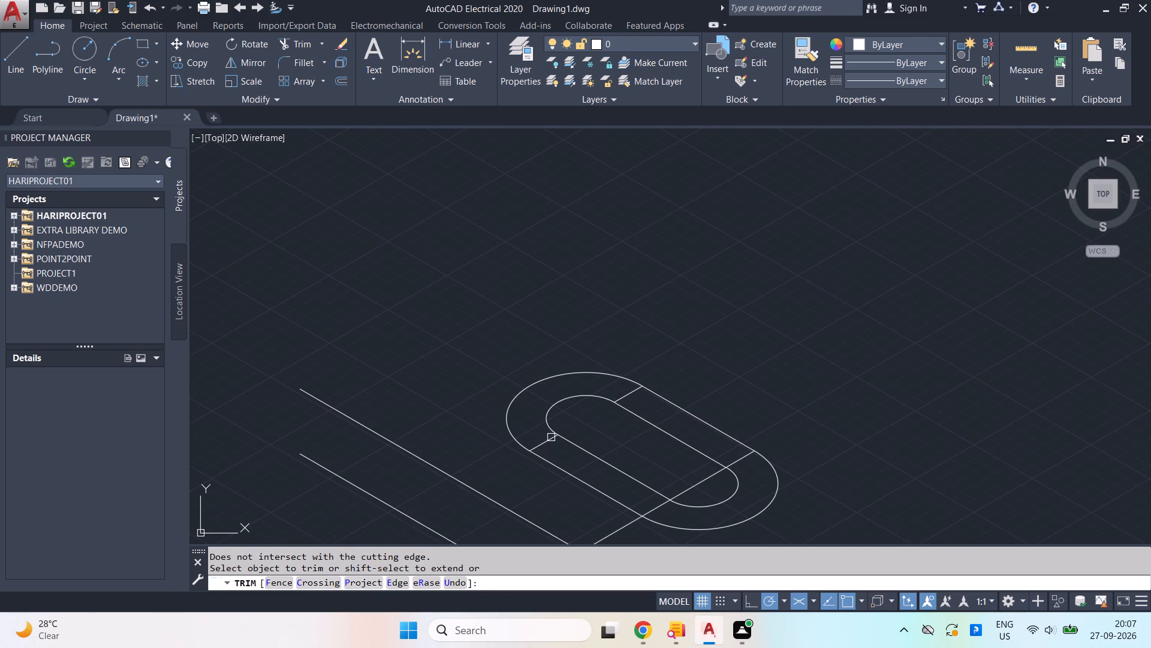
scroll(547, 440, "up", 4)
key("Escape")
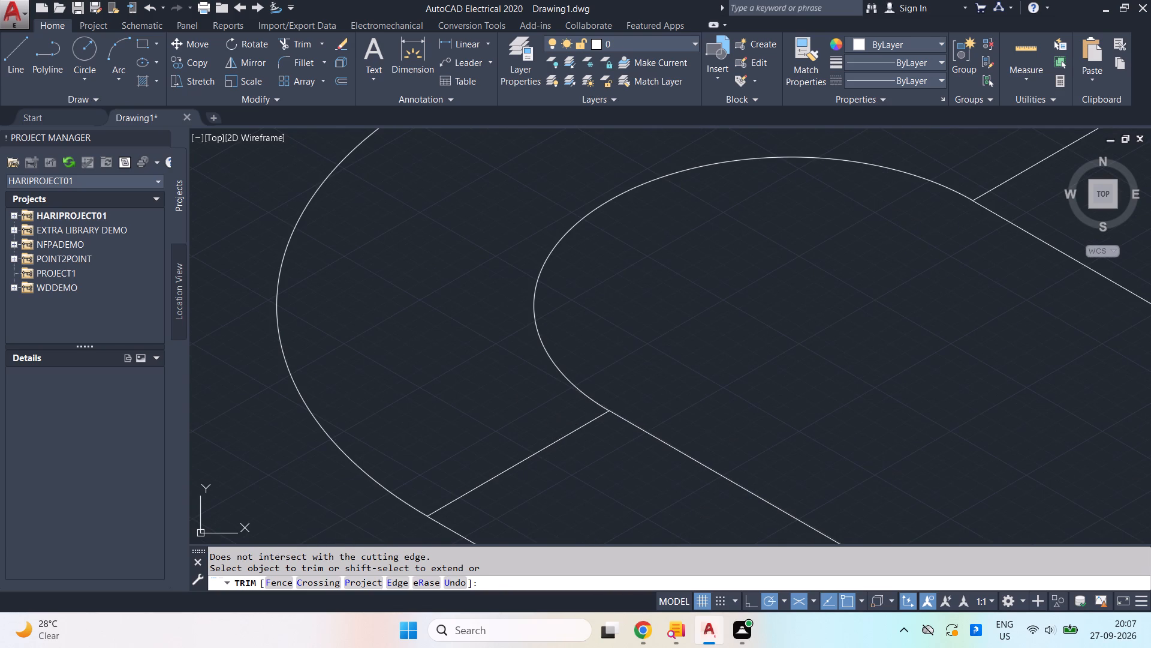
Erase the short line joining the slot's lower tangent line to the outer outline at the upper rounded end.
left_click(547, 443)
key("Delete")
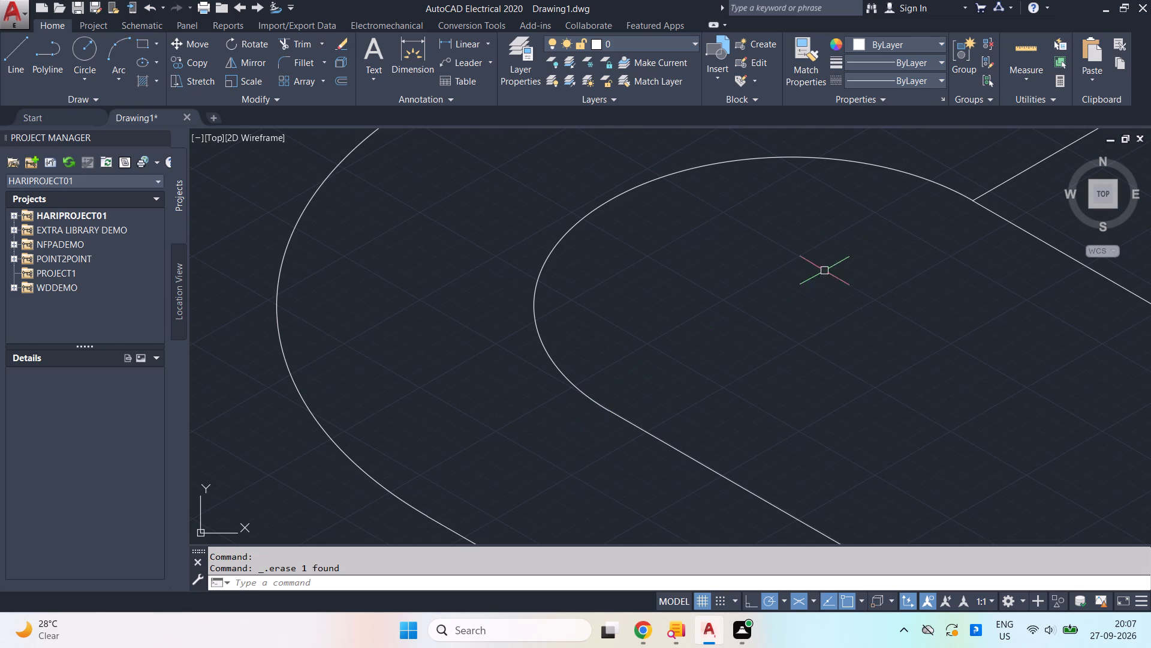
Erase the remaining short line joining the slot's upper tangent line to the outer outline at the upper rounded end.
left_click(983, 193)
key("Delete")
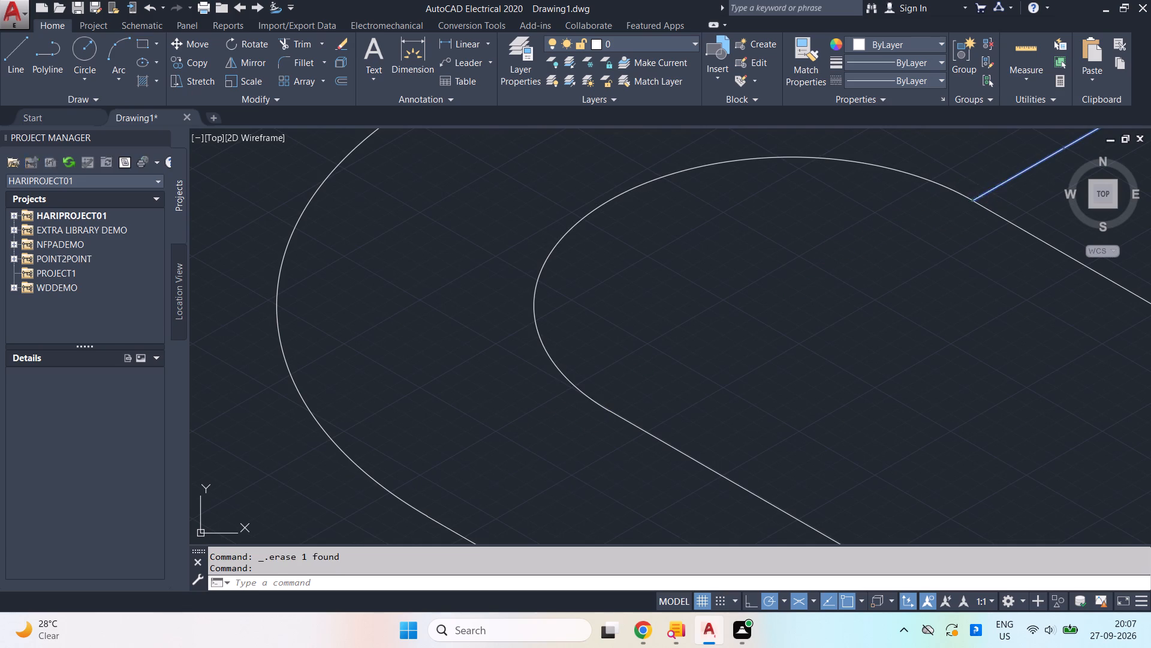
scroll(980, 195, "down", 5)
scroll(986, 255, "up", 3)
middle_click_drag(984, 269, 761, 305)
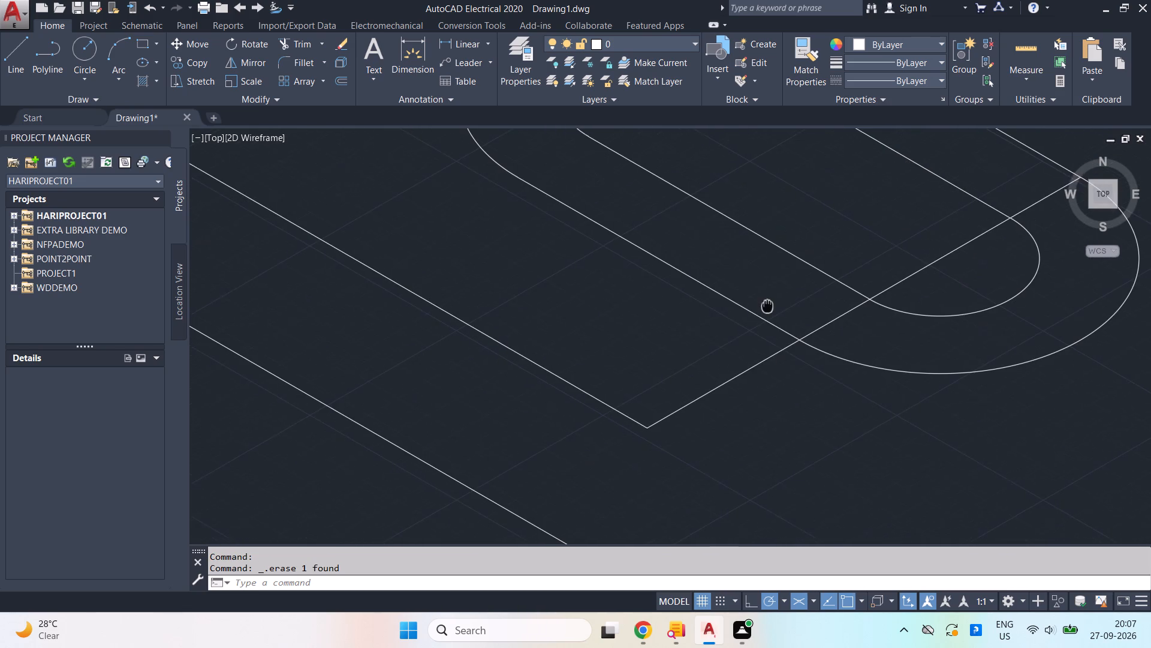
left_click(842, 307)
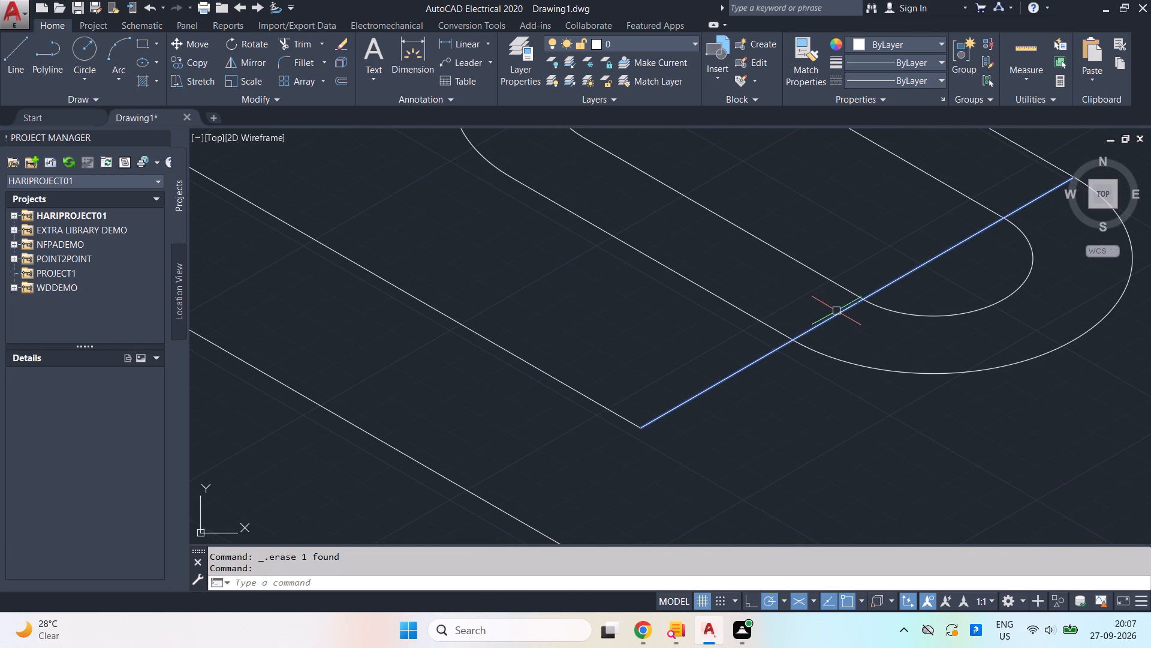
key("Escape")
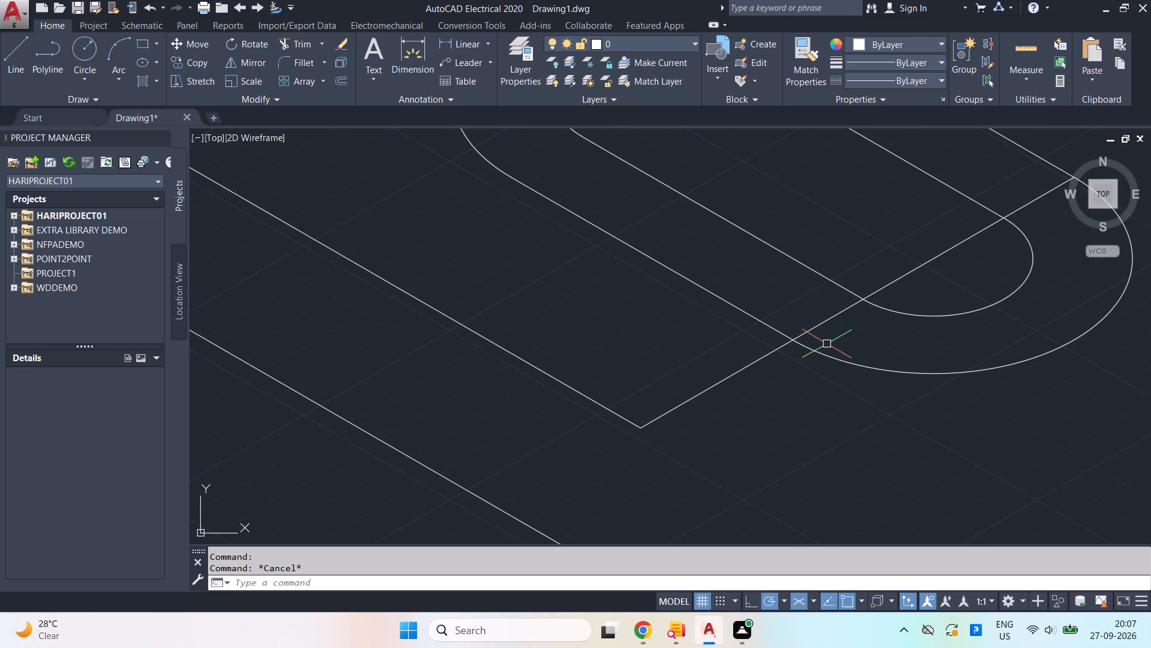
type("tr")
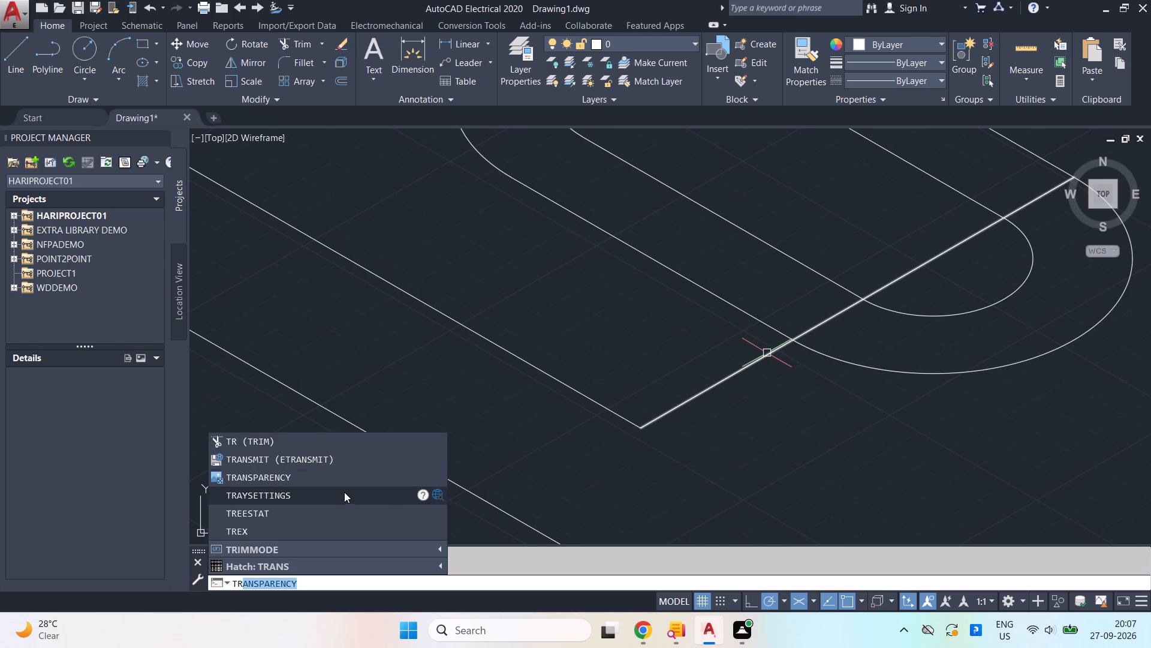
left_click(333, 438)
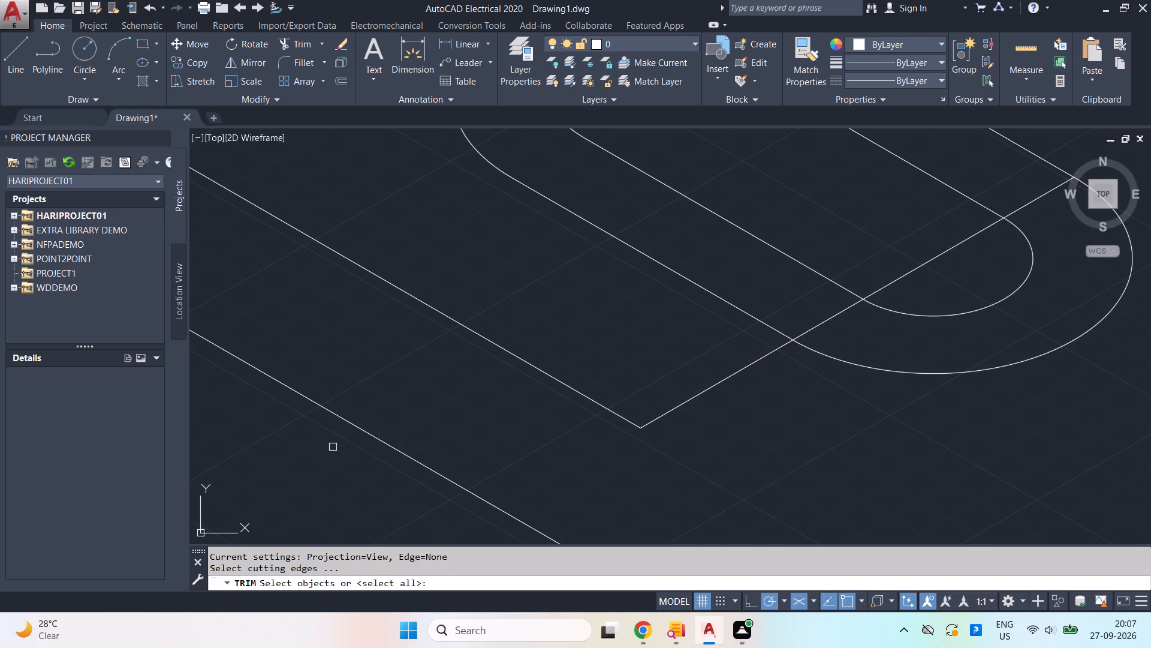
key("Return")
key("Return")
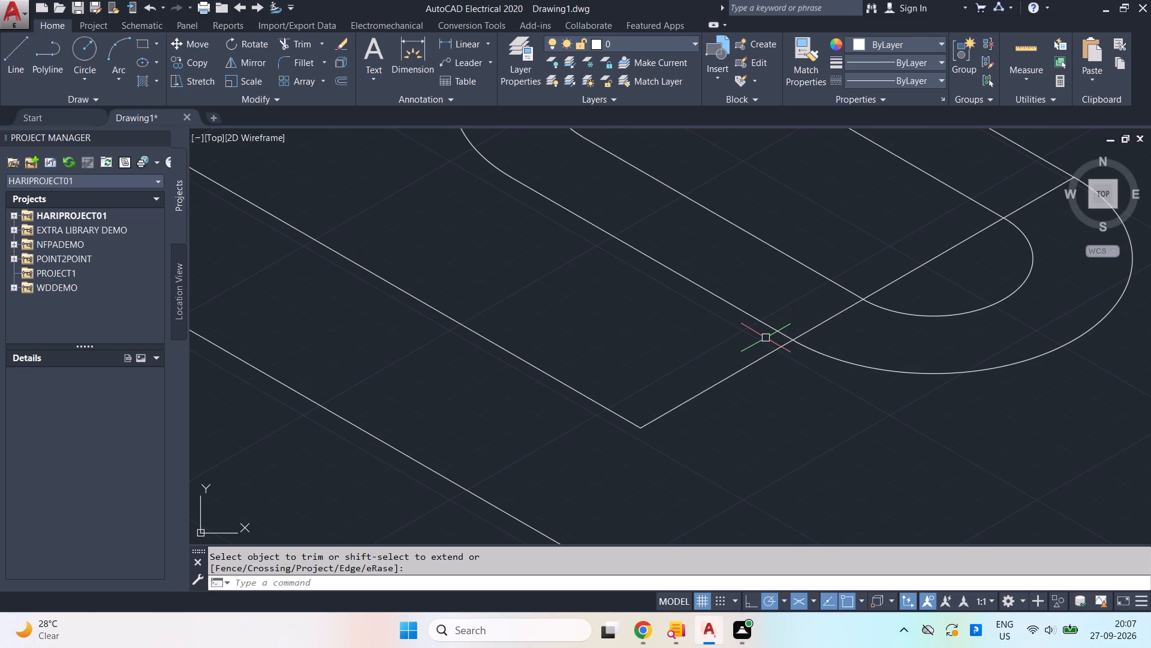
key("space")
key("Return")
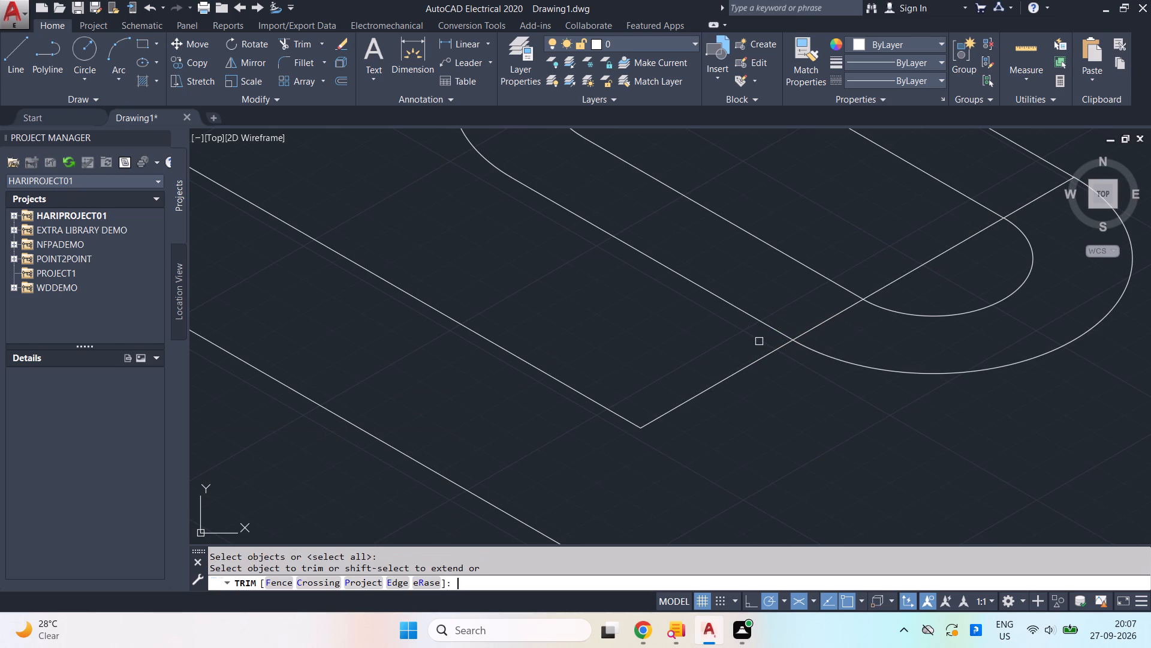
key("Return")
Trim the cross line at the lower rounded end on both sides between the slot and outer outline, using all cutting edges.
key("space")
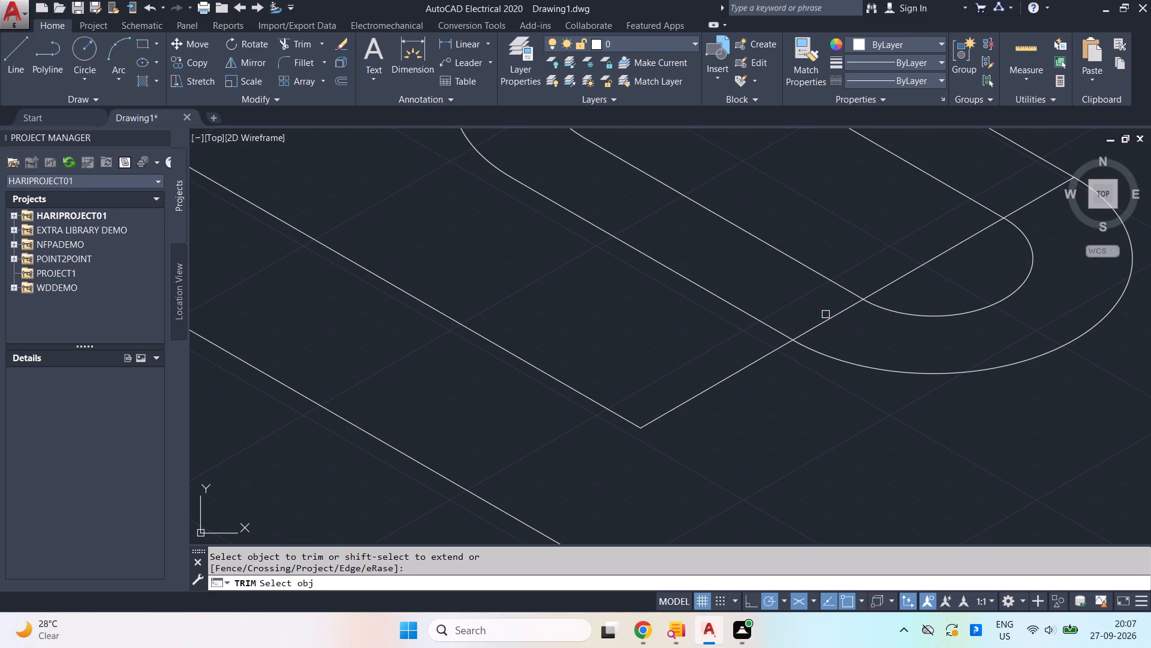
key("Return")
left_click(834, 319)
middle_click_drag(890, 273, 797, 298)
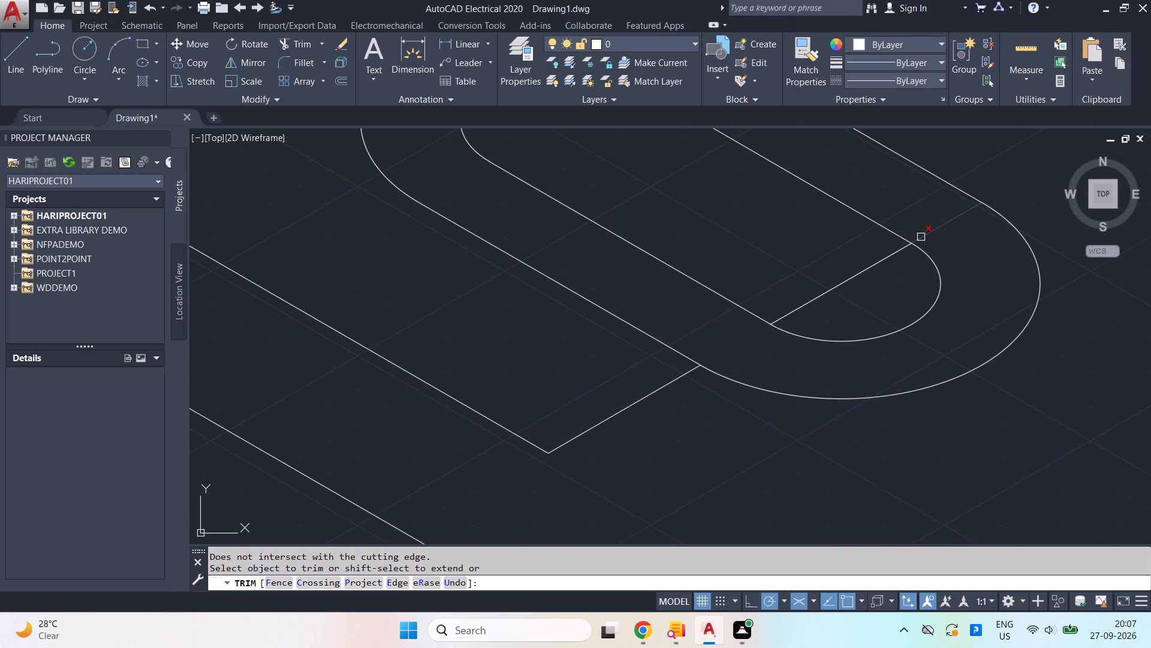
left_click(921, 237)
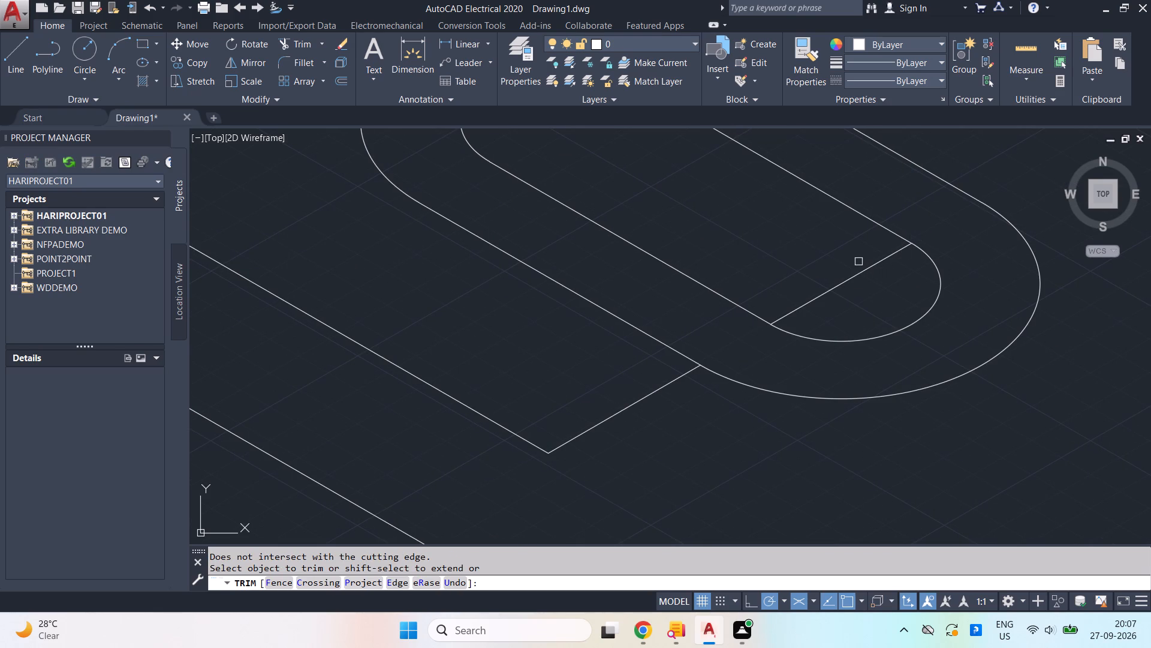
left_click(867, 266)
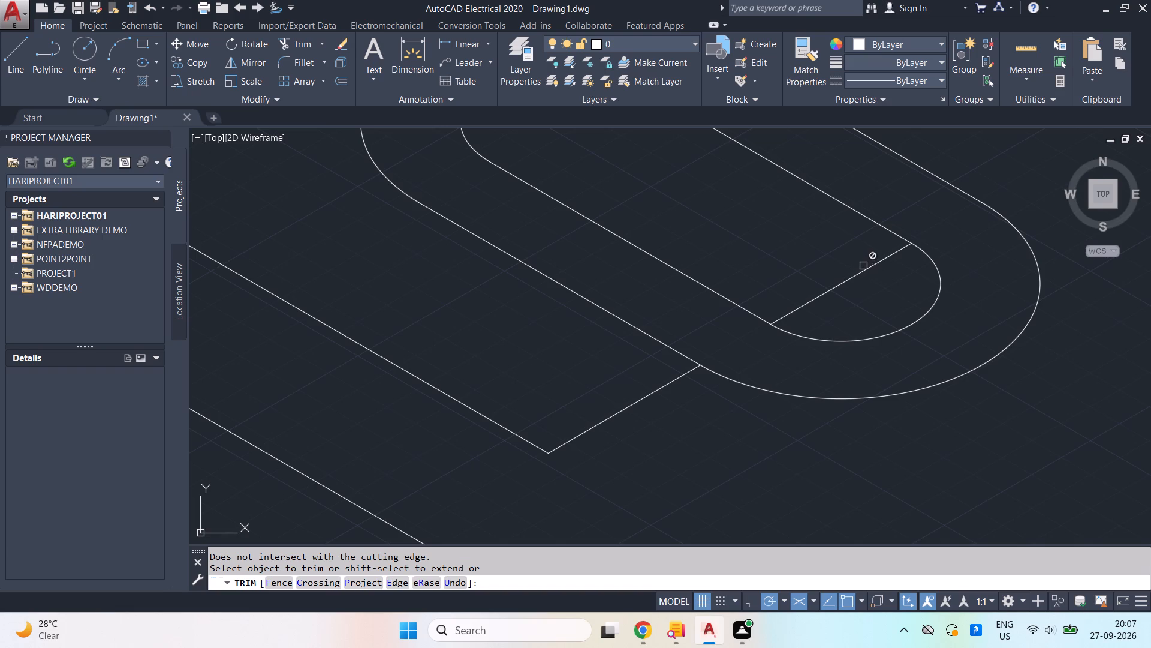
key("Escape")
Erase the leftover piece of the cross line inside the slot's lower rounded end.
left_click(864, 269)
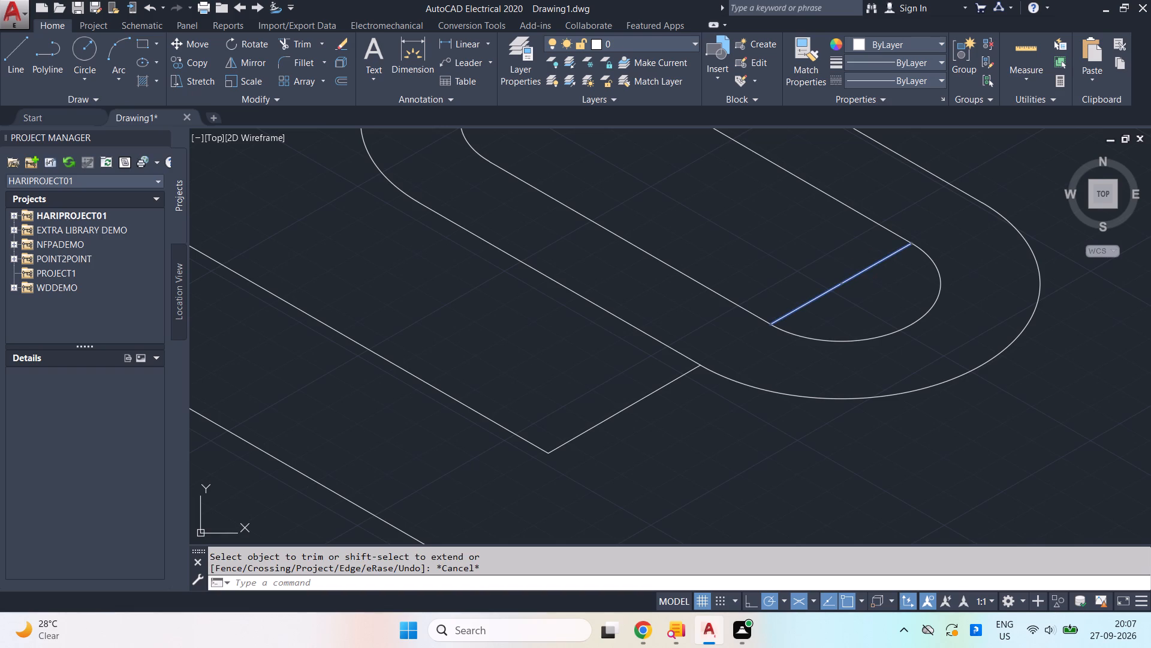
key("Delete")
scroll(833, 284, "down", 3)
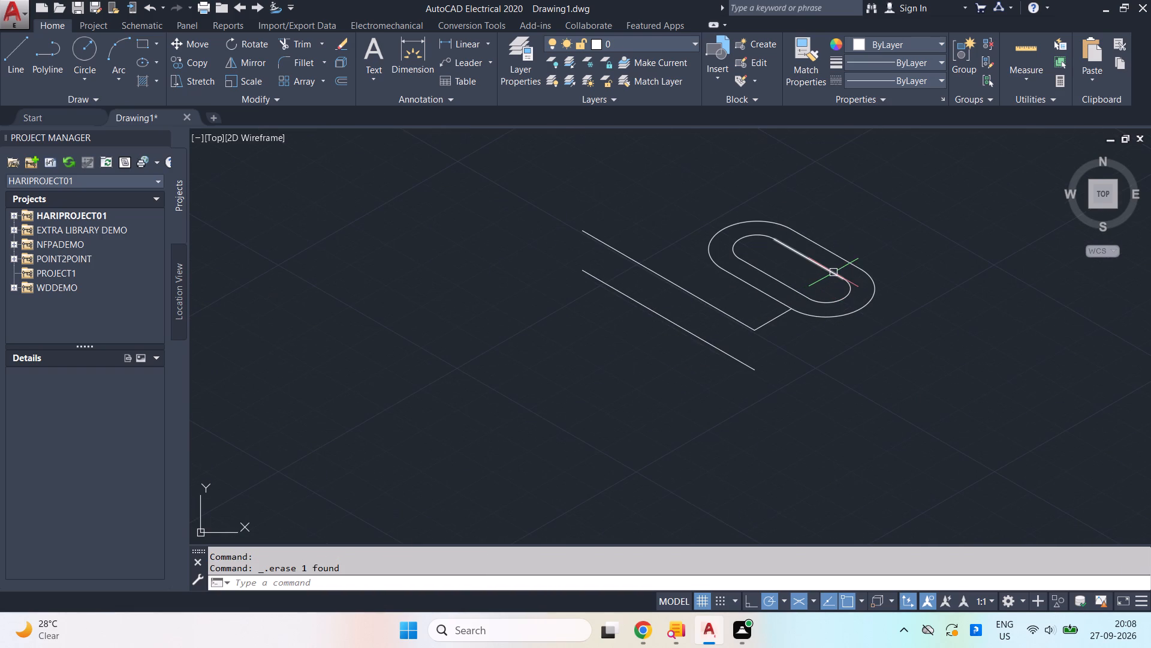
scroll(834, 272, "up", 1)
key("Escape")
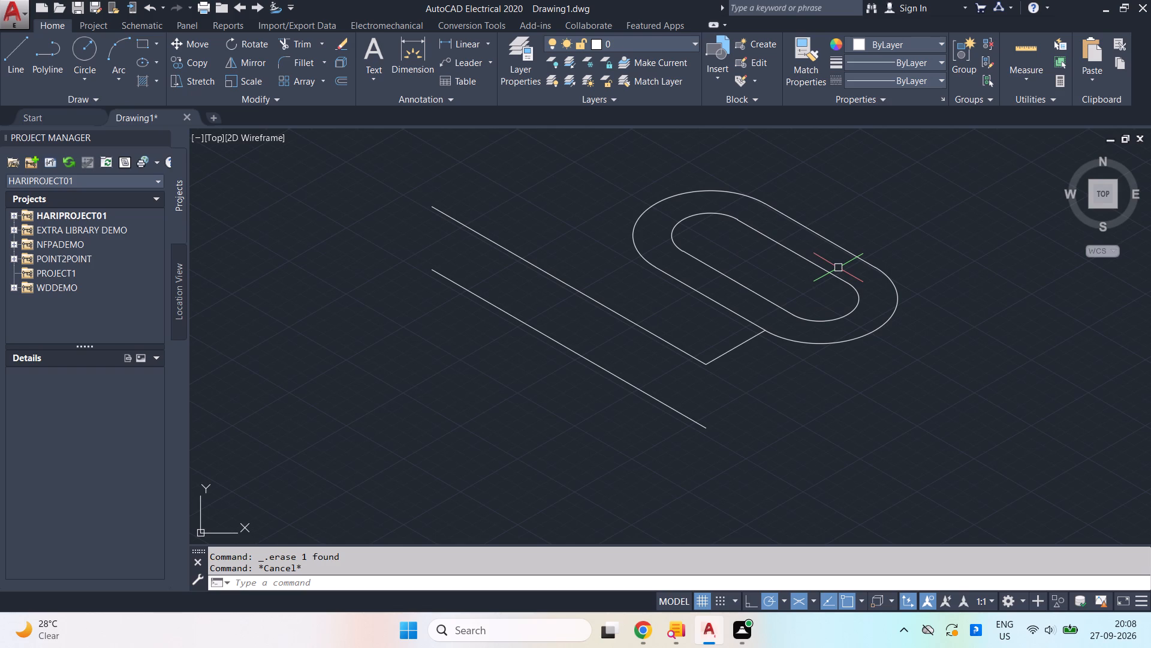
Copy the outer outline's two end arcs and the lower line between them 4 units straight down.
scroll(827, 280, "up", 3)
scroll(811, 313, "down", 3)
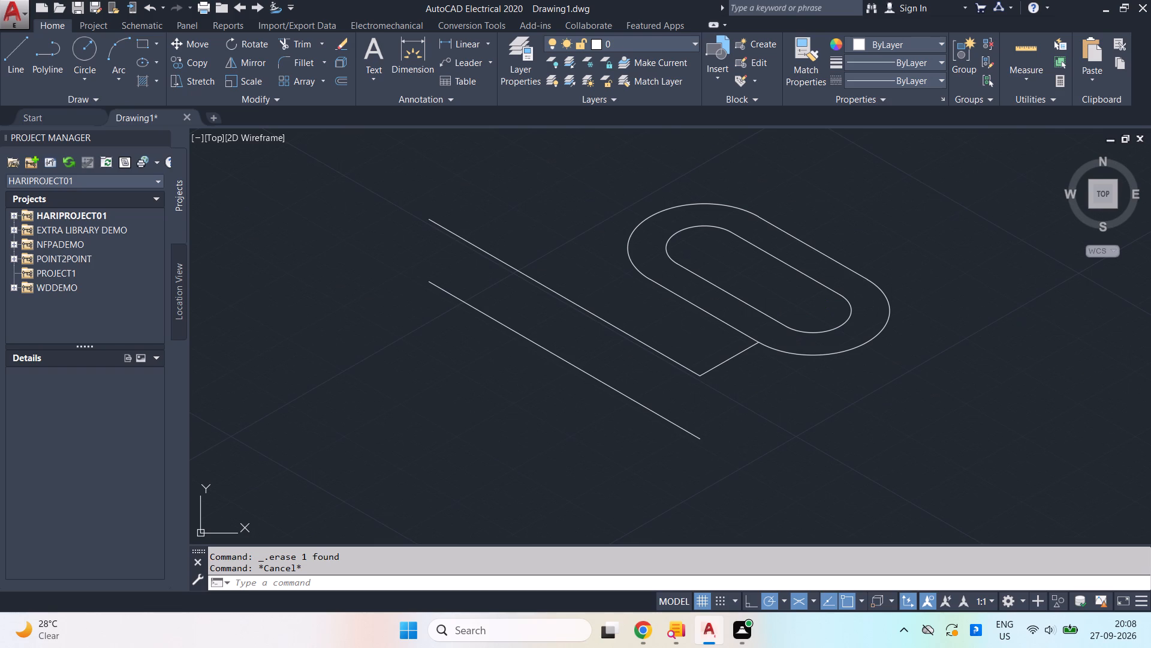
left_click(712, 319)
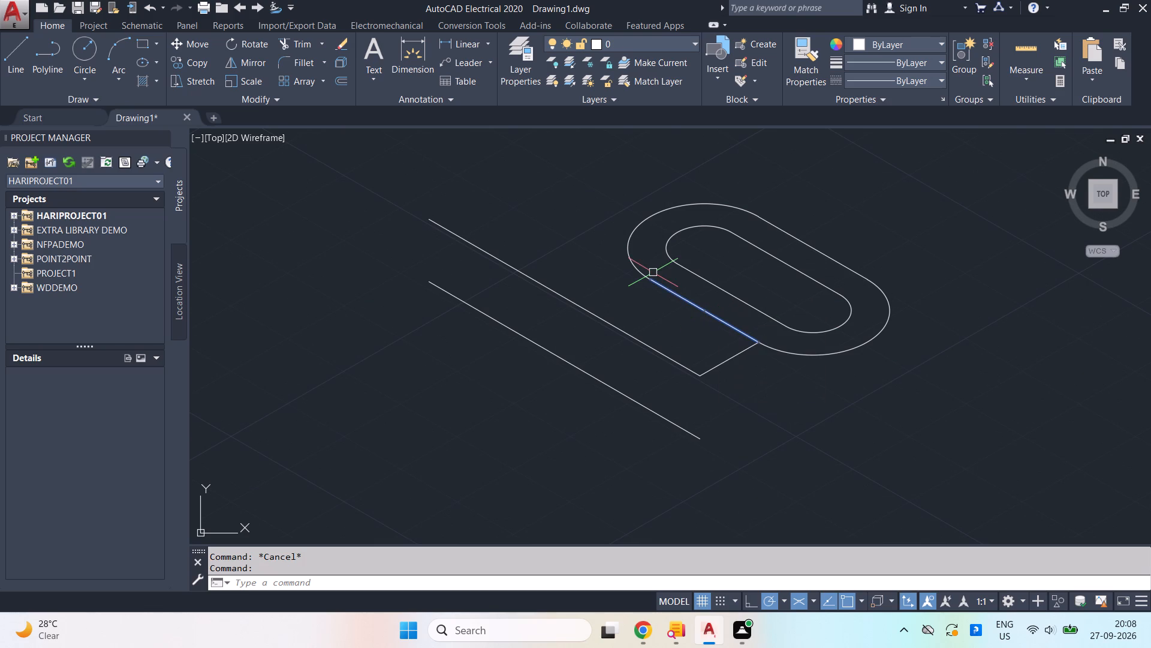
left_click(638, 274)
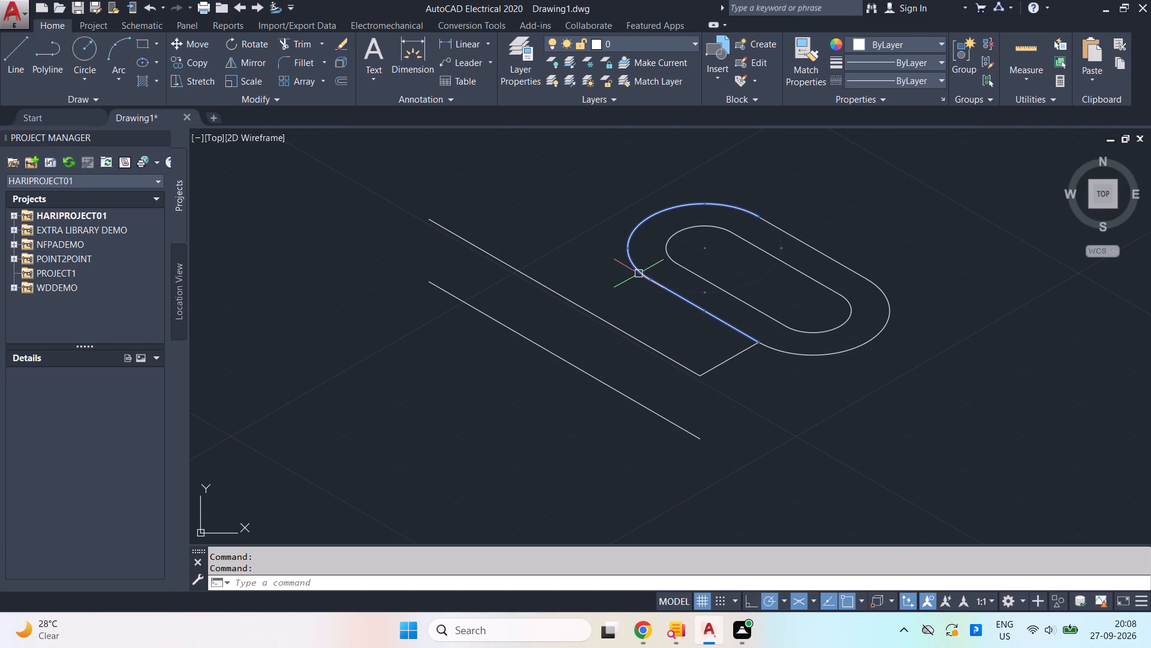
left_click(793, 355)
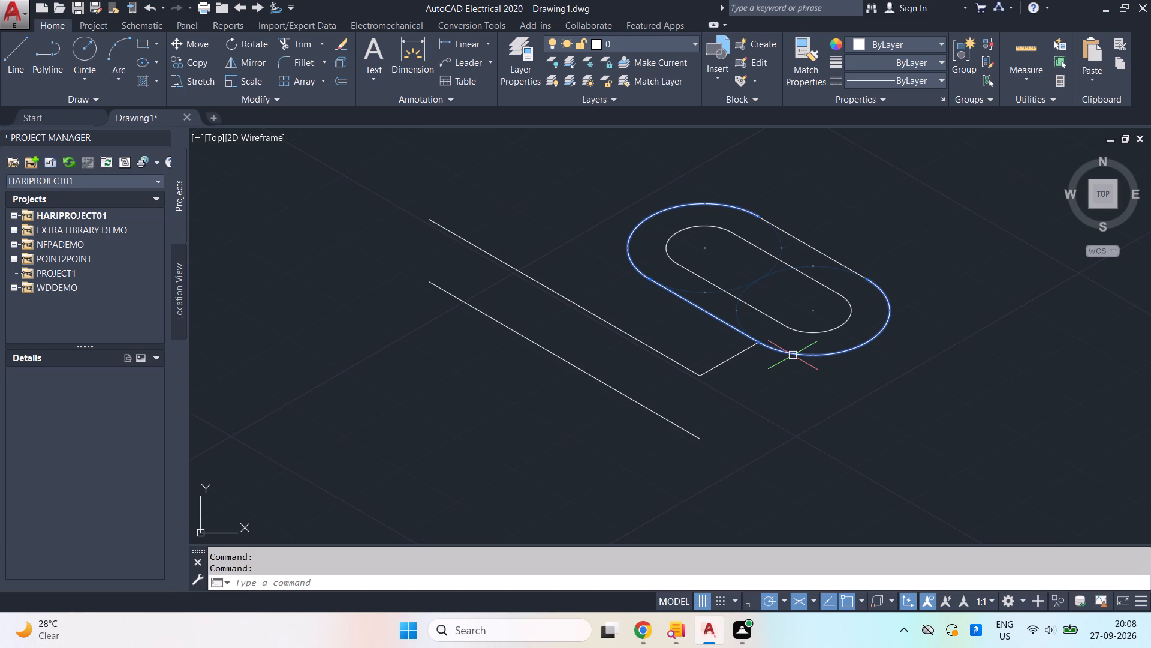
scroll(791, 354, "up", 1)
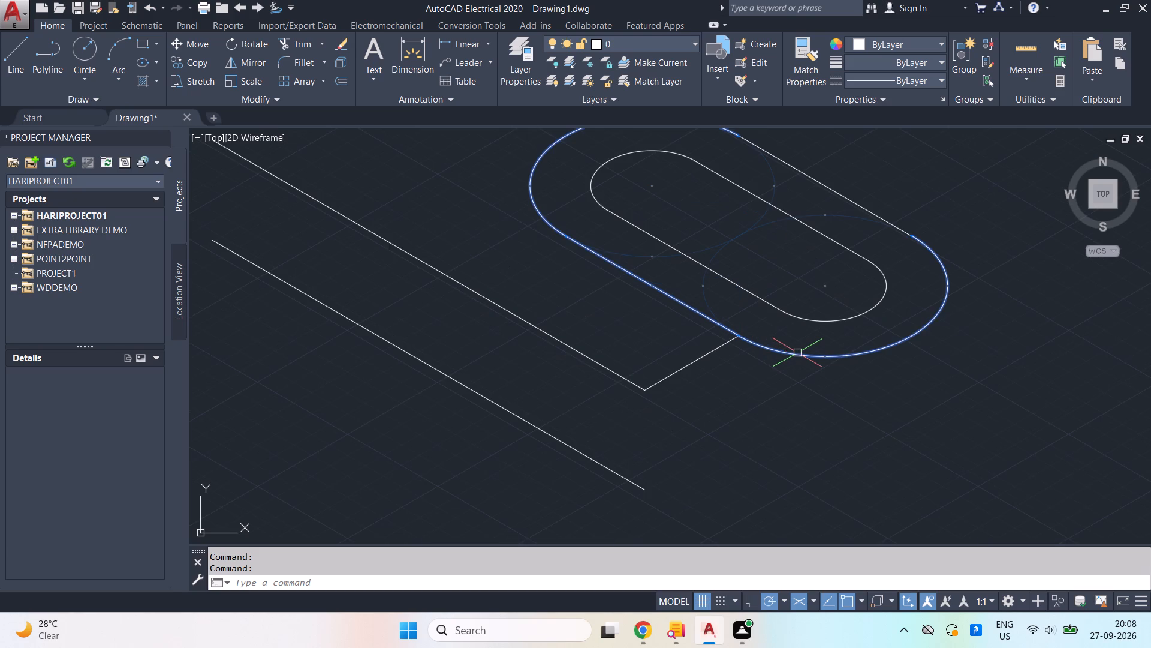
type("co")
key("Return")
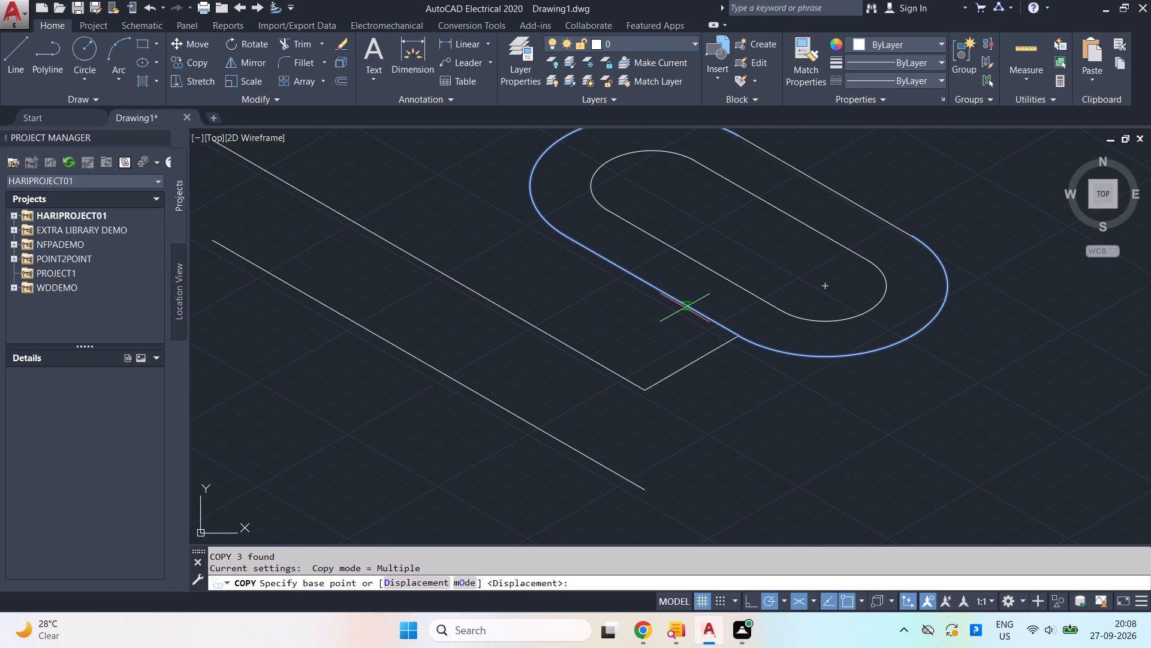
left_click(685, 308)
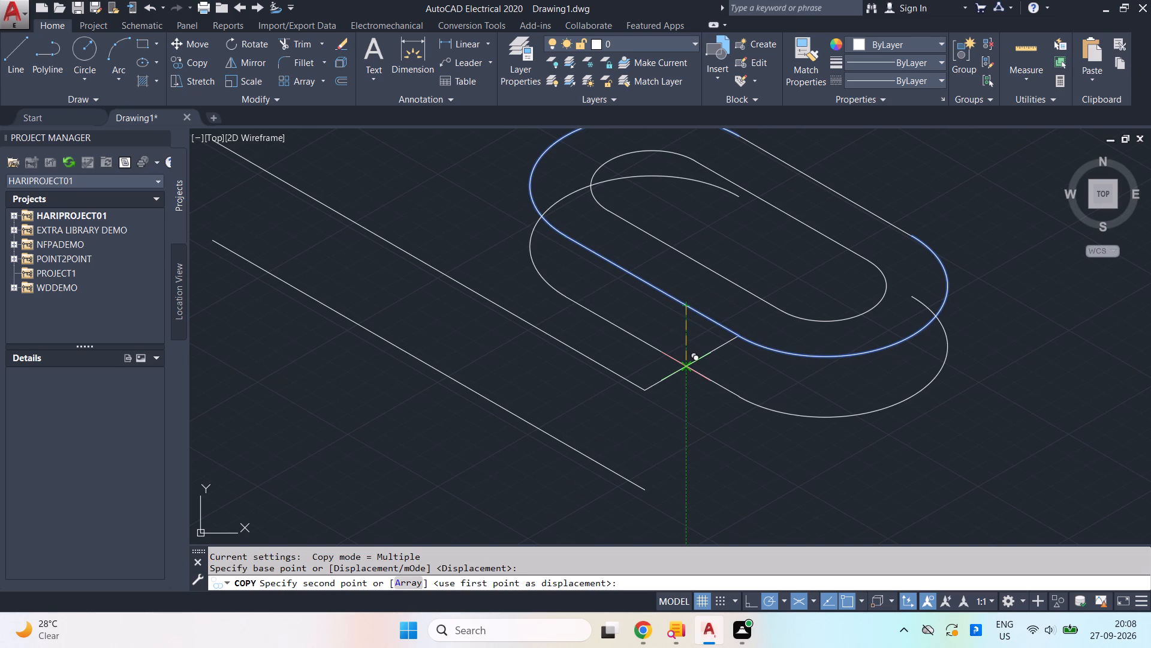
key("4")
key("Return")
key("Return")
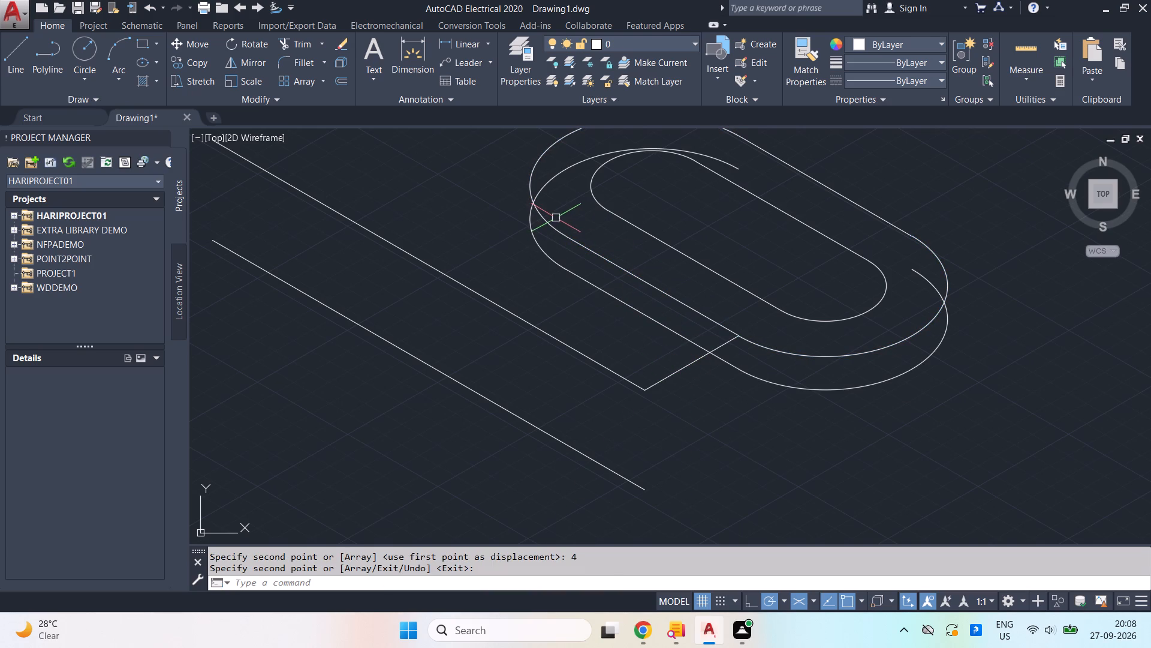
Trim the ends of both copied arcs where they run inside the upper outer outline, using all cutting edges.
type("tr")
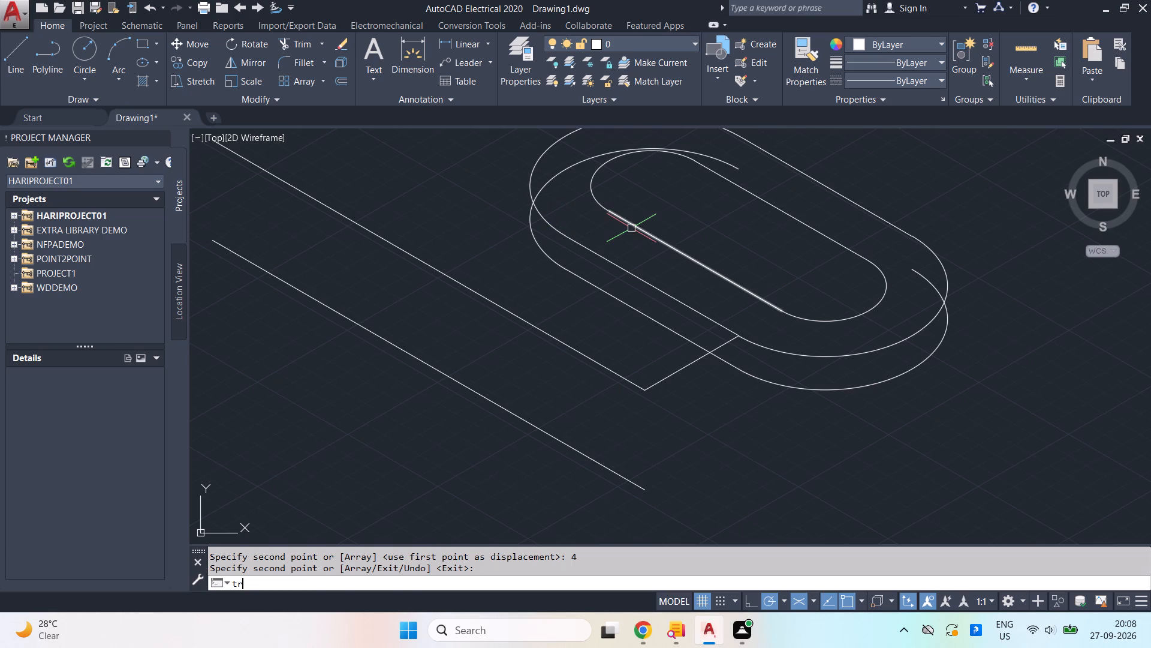
key("Return")
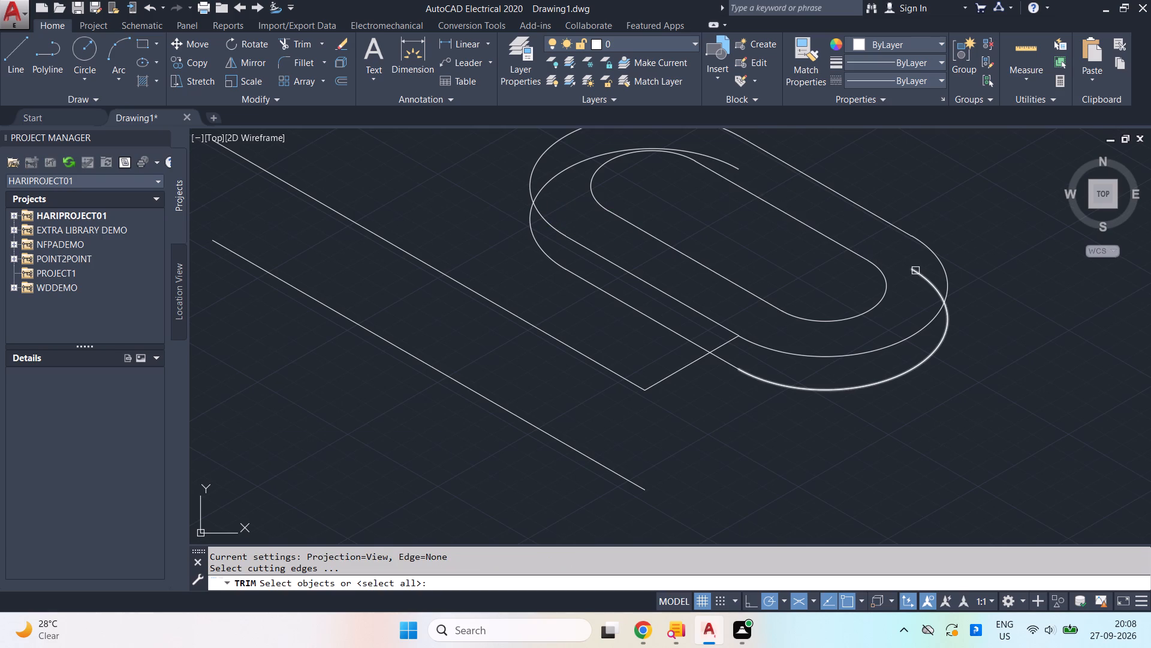
key("Return")
left_click(911, 271)
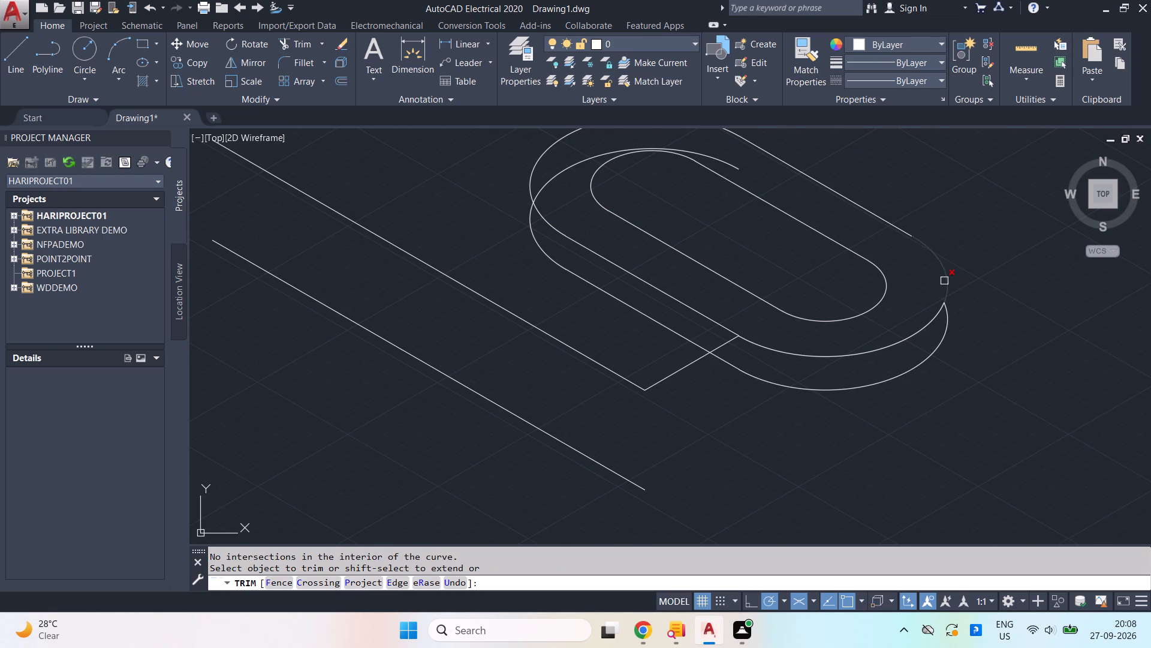
left_click(715, 155)
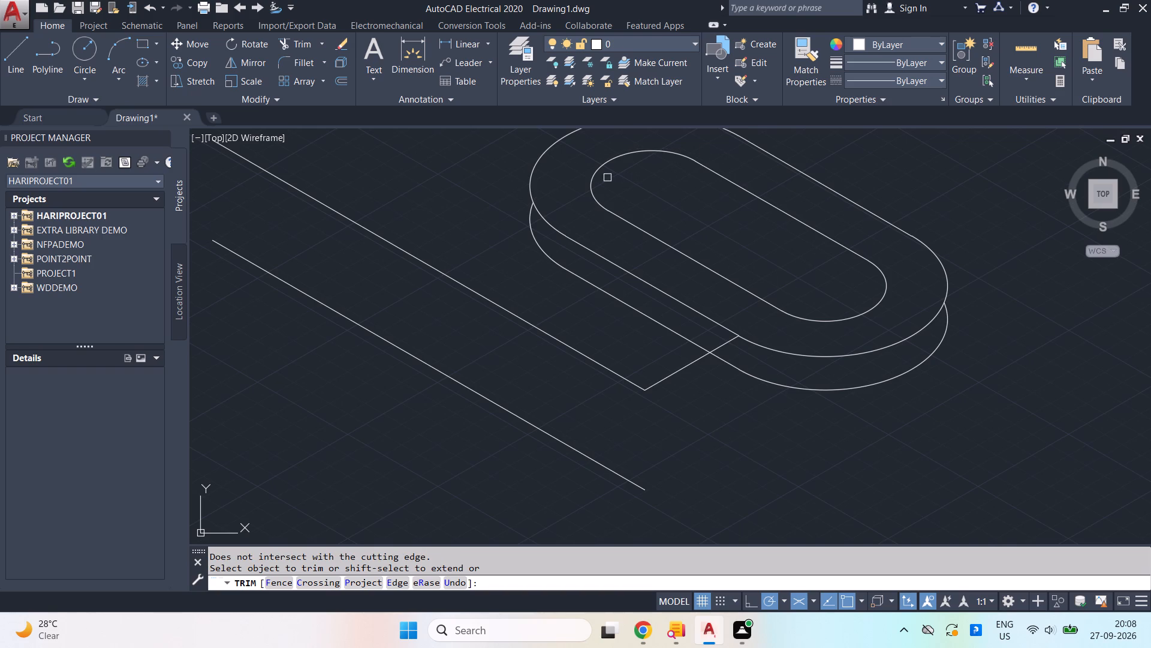
scroll(571, 179, "down", 2)
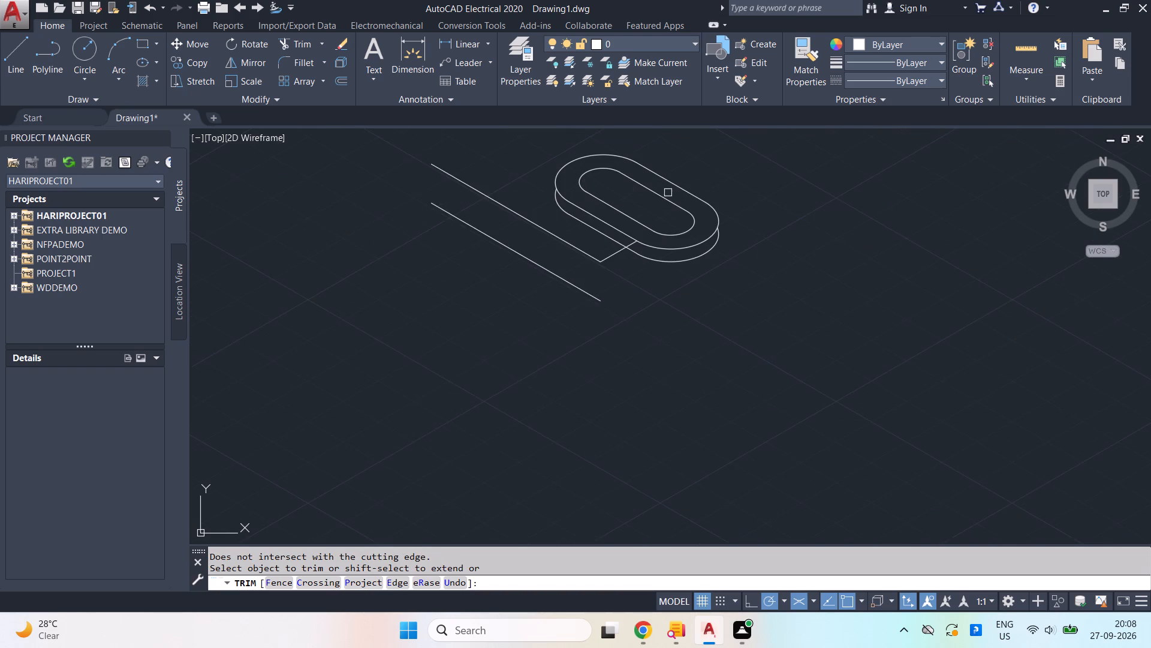
scroll(692, 191, "up", 1)
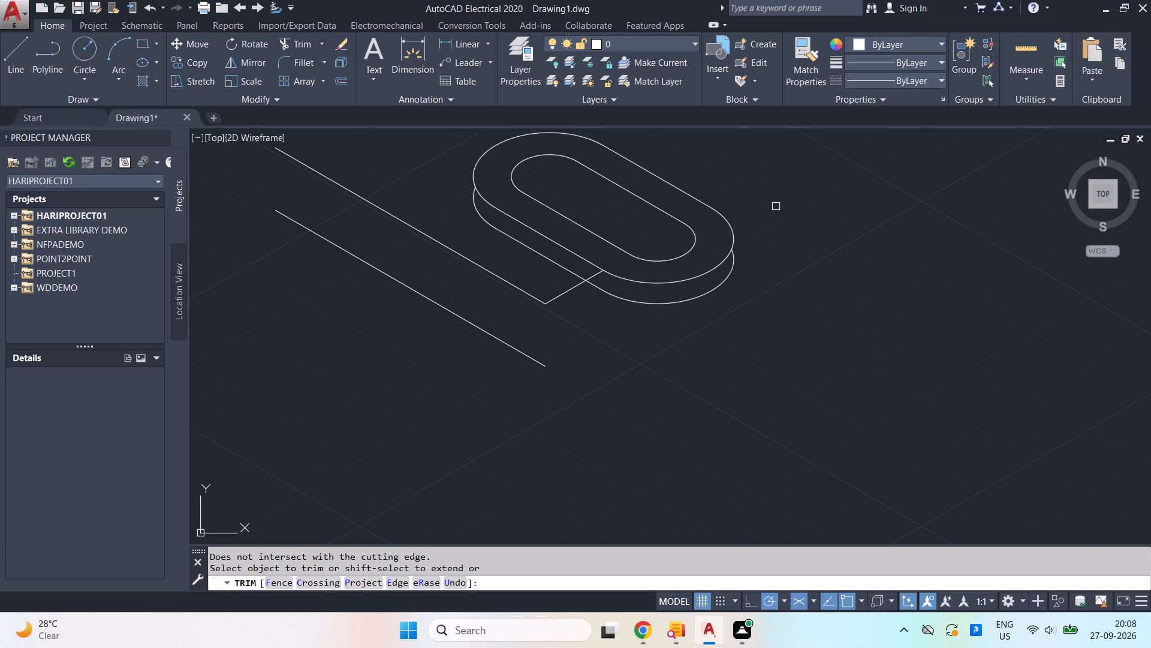
key("Escape")
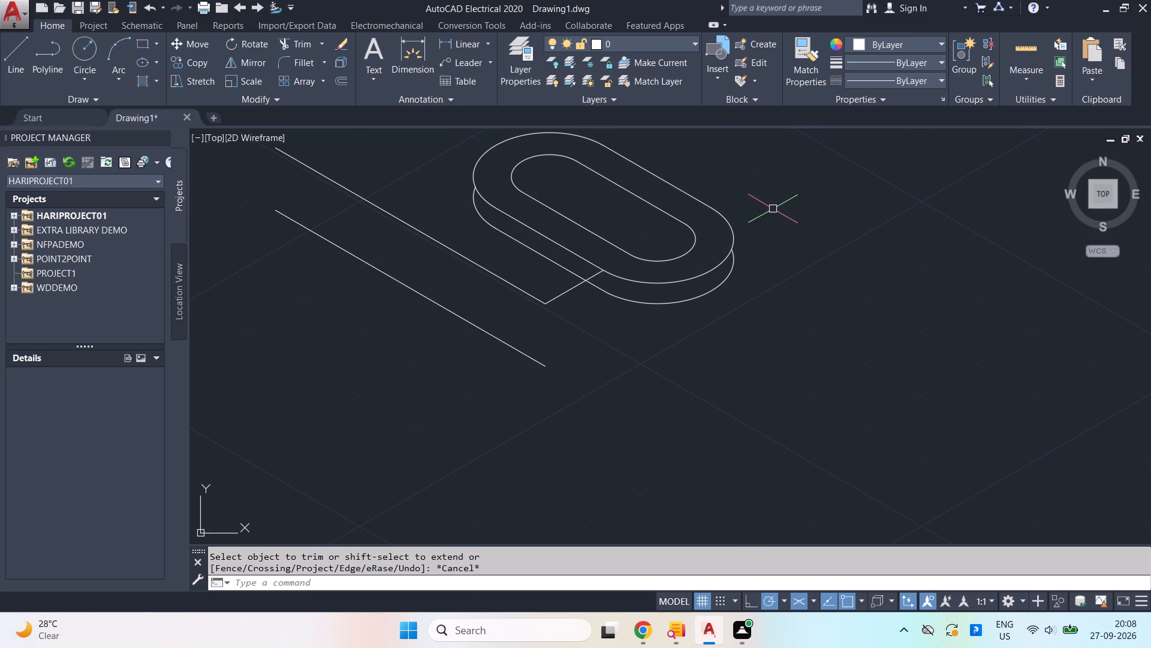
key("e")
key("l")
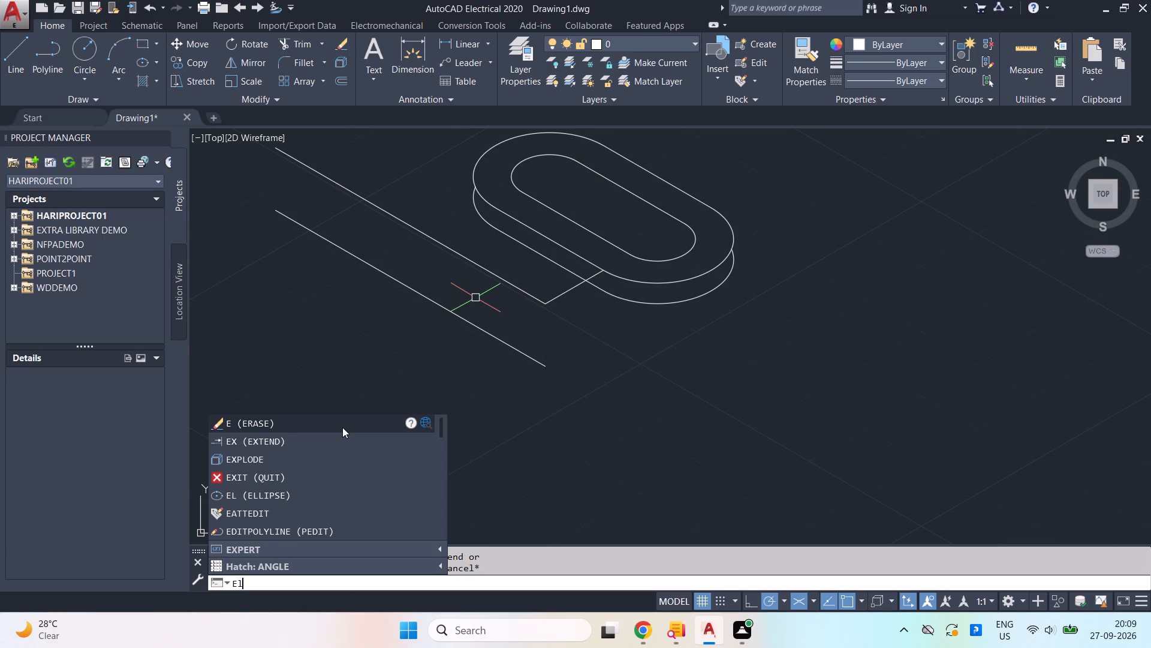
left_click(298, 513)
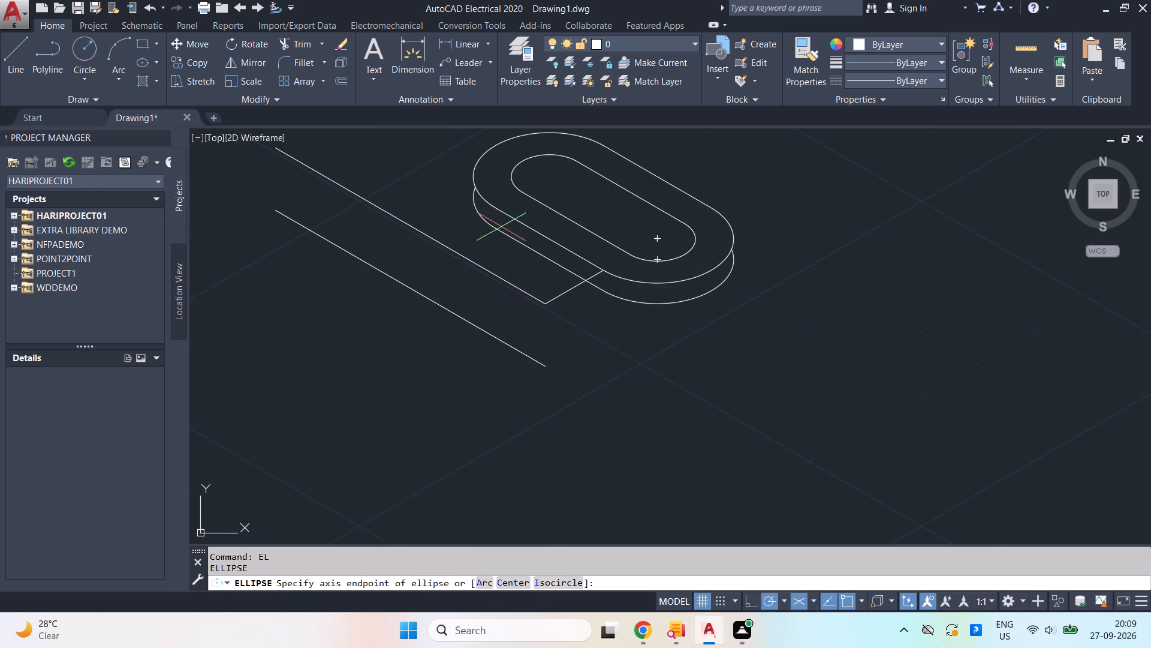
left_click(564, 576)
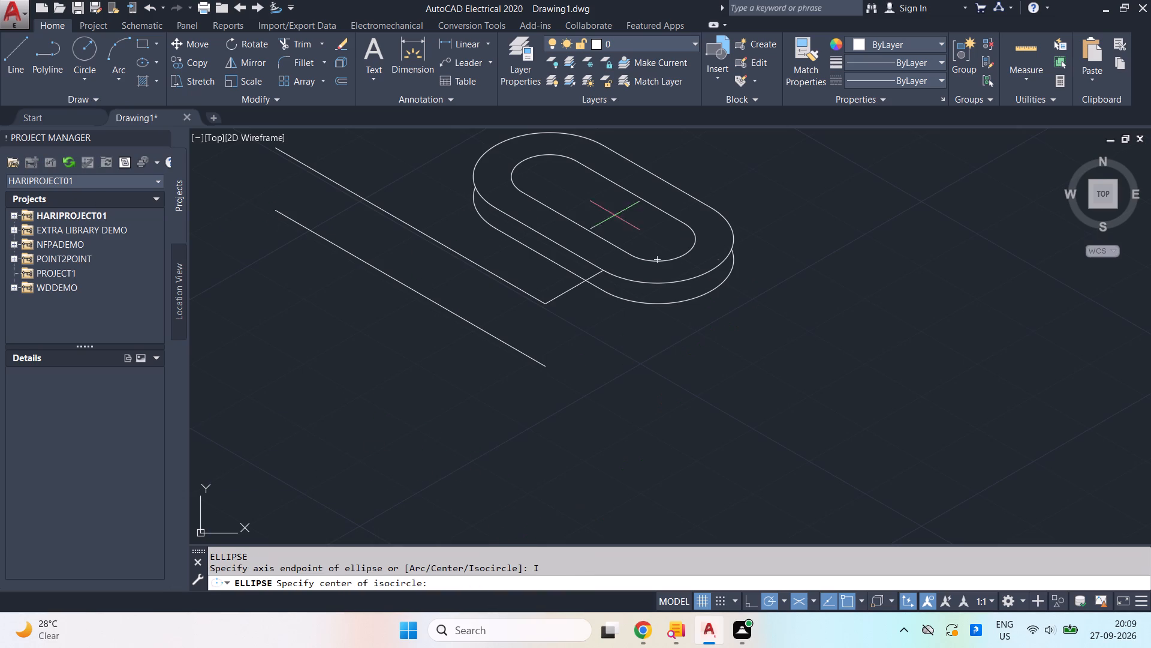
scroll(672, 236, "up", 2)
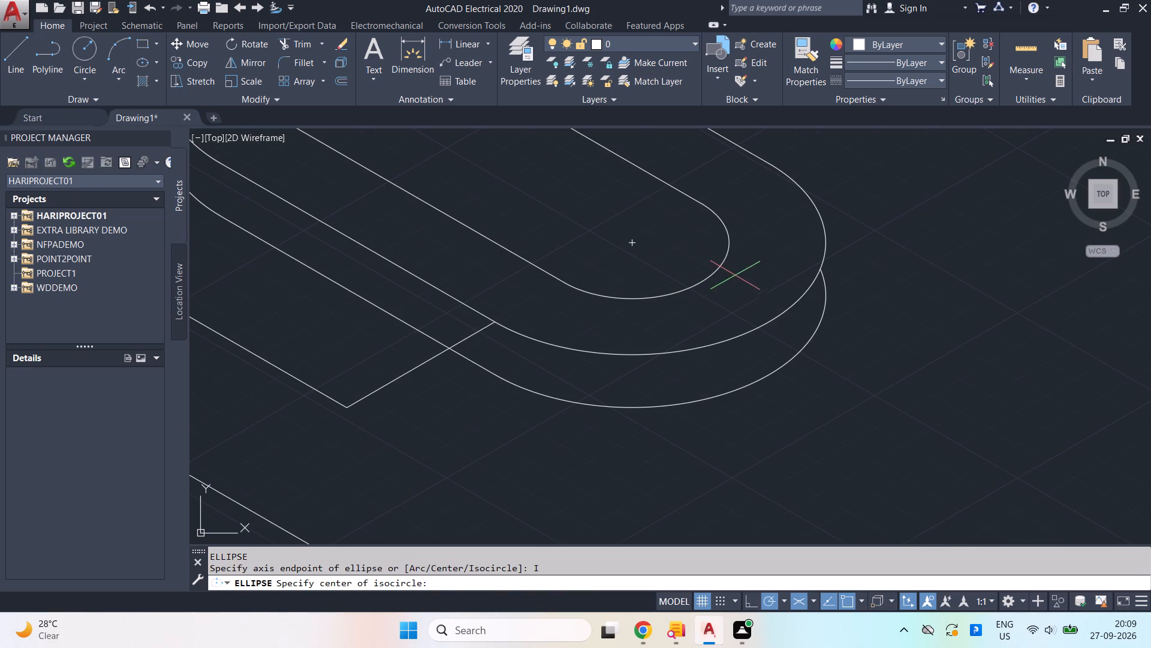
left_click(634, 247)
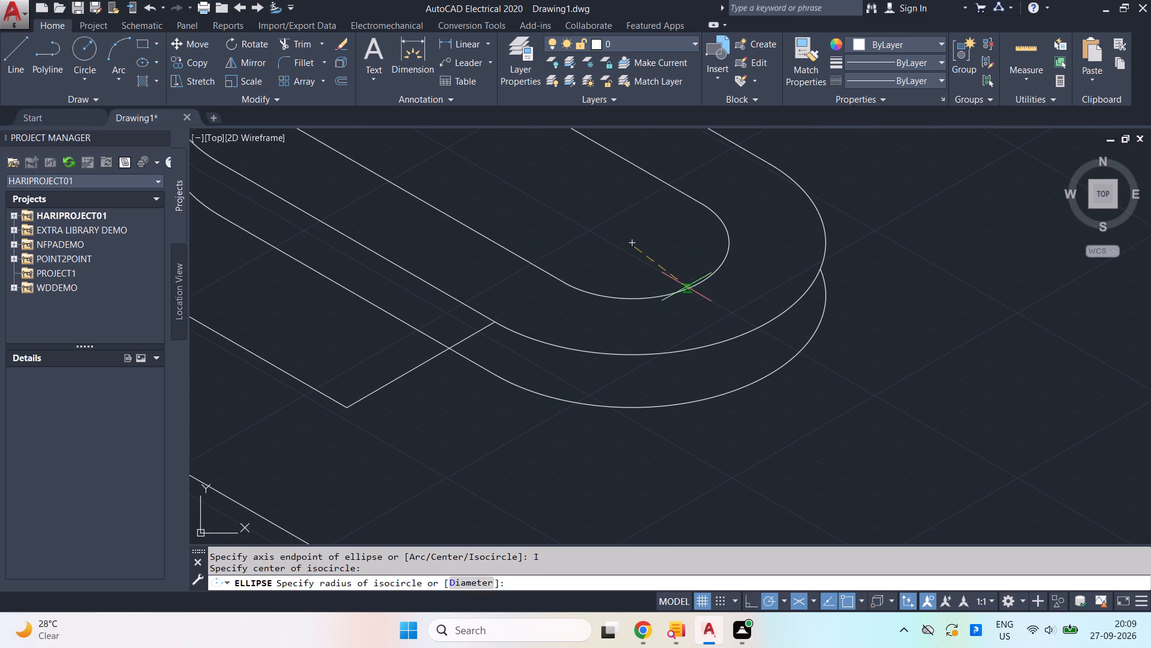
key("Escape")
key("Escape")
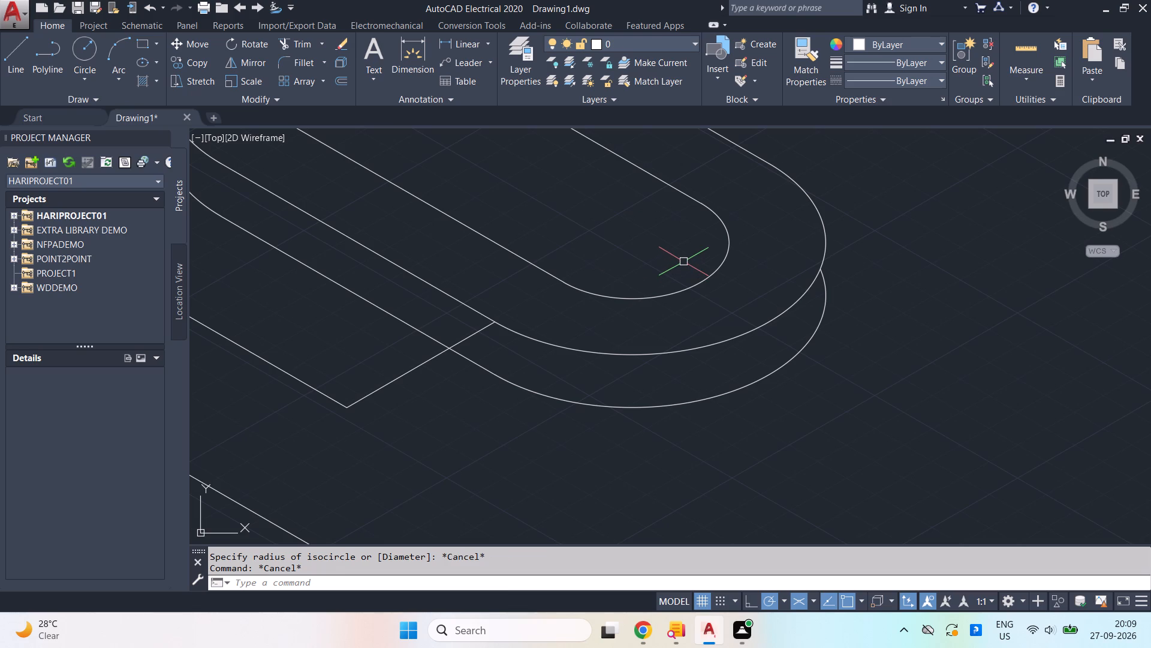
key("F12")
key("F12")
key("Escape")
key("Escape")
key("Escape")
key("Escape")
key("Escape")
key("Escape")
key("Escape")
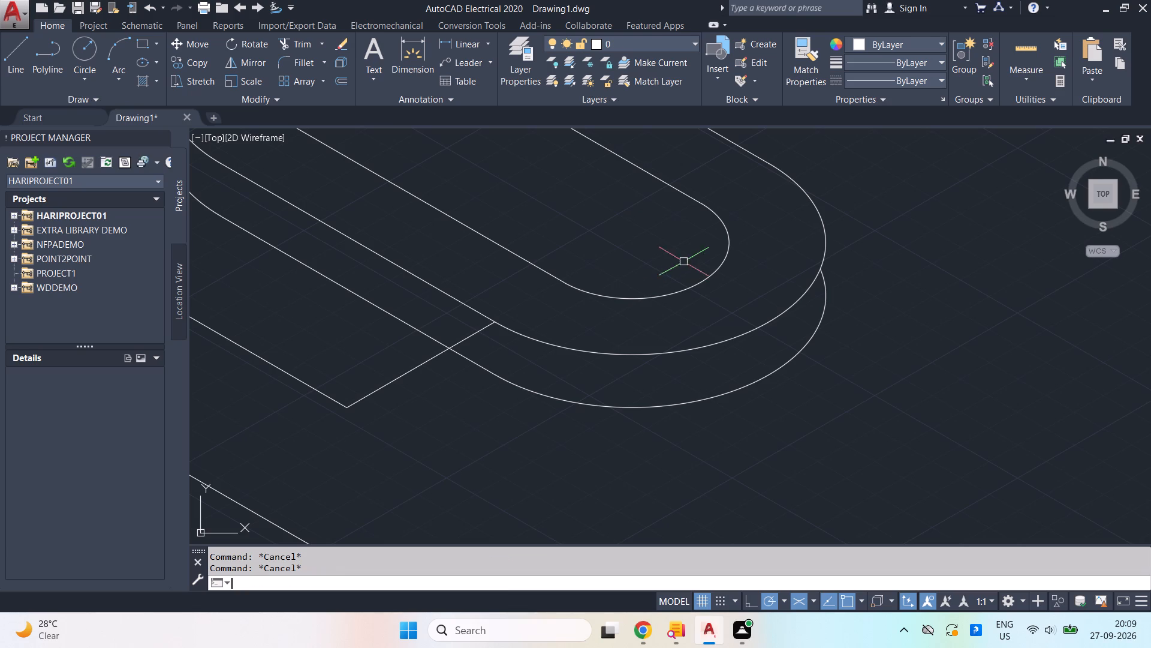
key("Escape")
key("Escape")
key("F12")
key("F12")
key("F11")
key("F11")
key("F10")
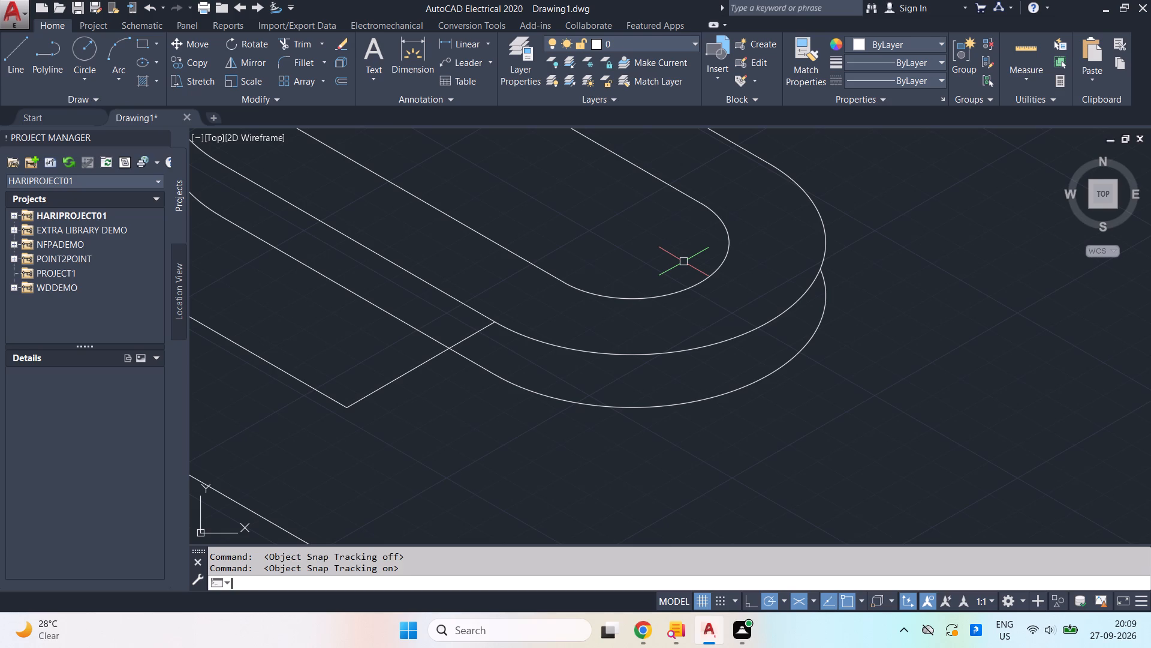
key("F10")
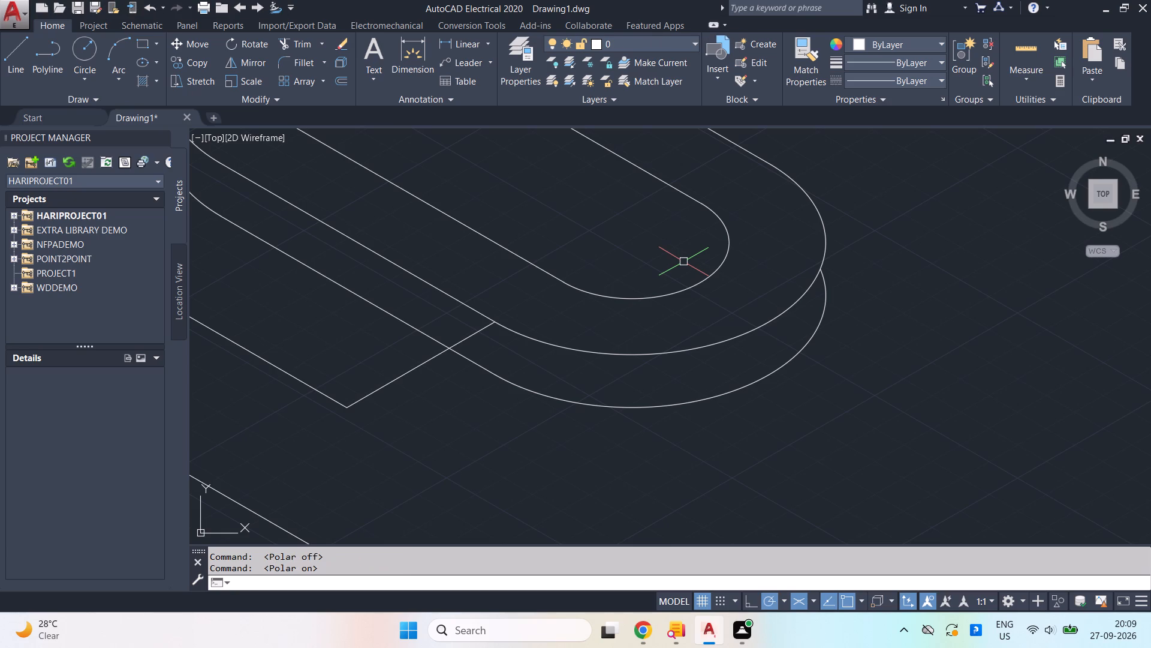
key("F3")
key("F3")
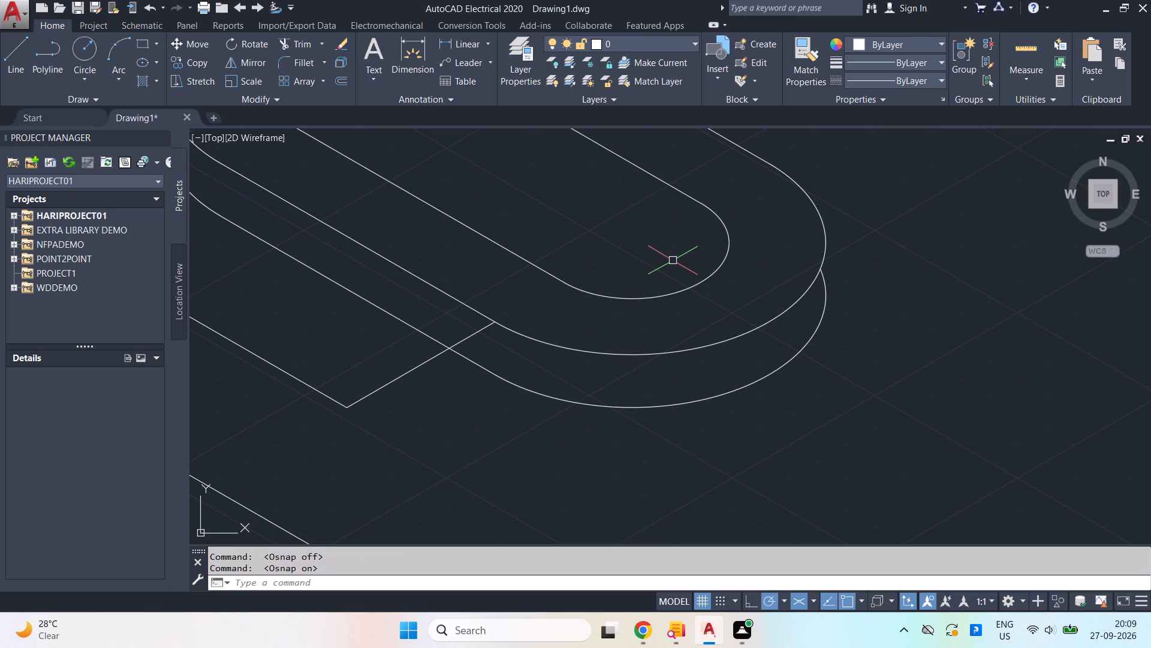
Draw an isocircle of radius 25 centred on the slot's lower rounded end.
key("e")
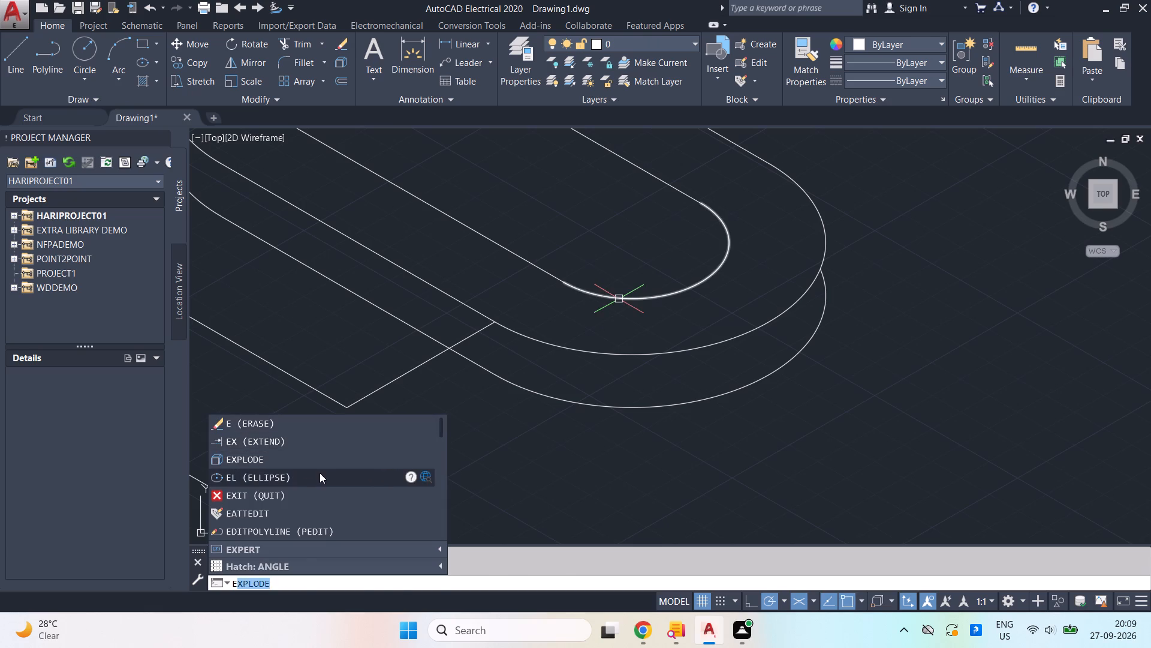
left_click(320, 473)
left_click(571, 579)
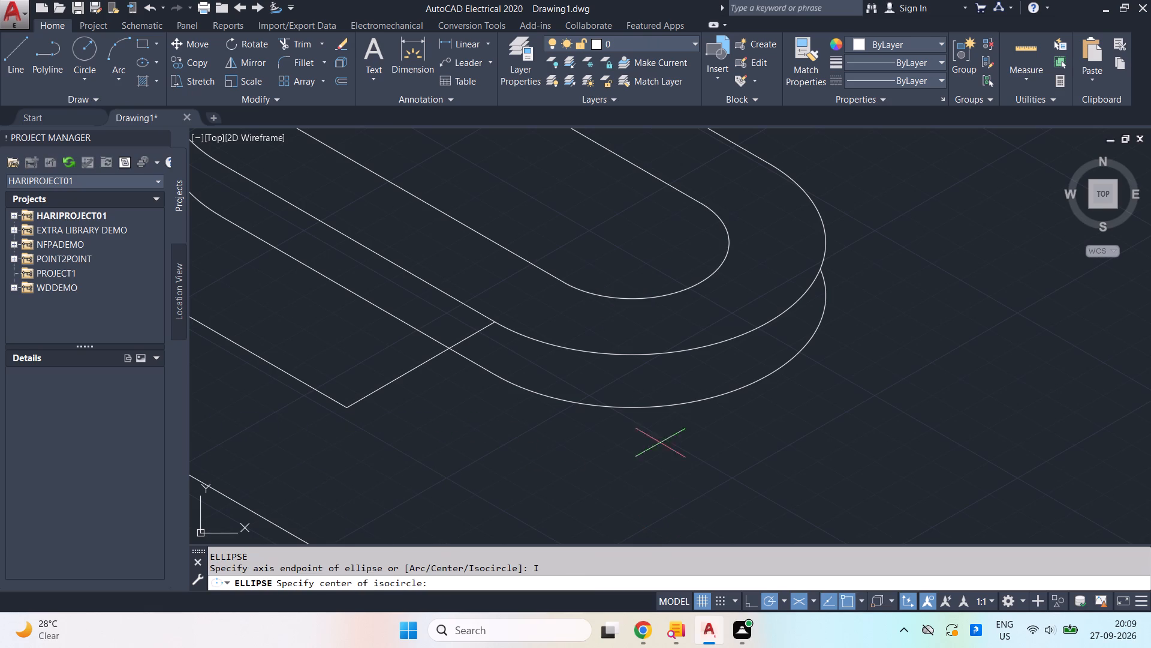
left_click(631, 239)
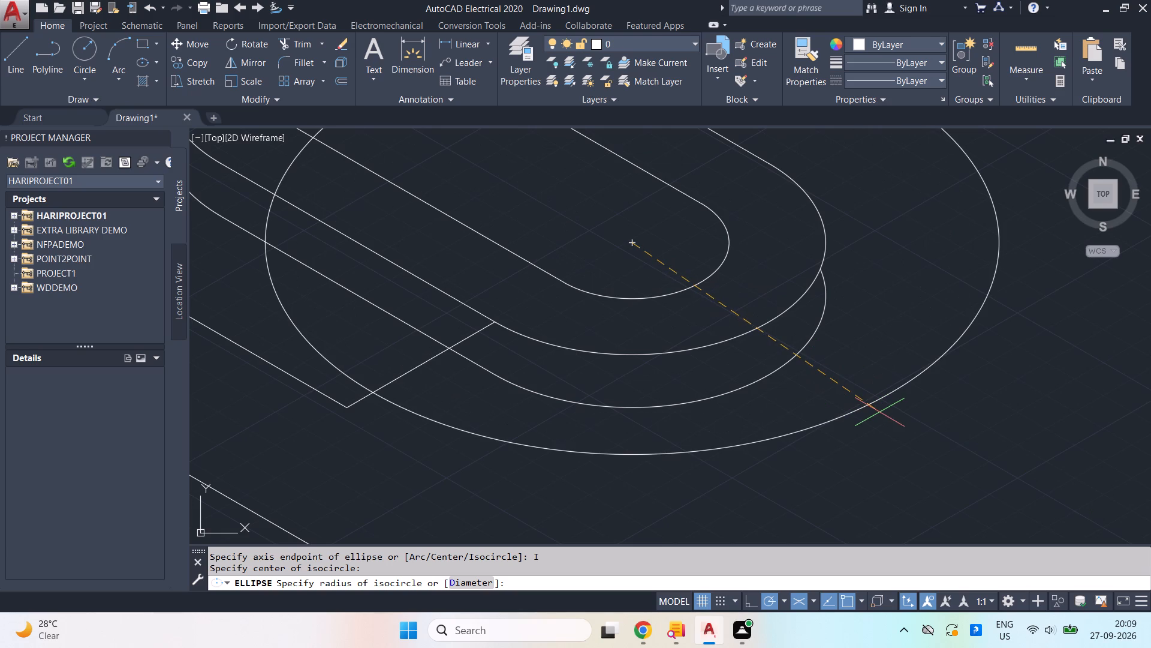
type("25")
key("Return")
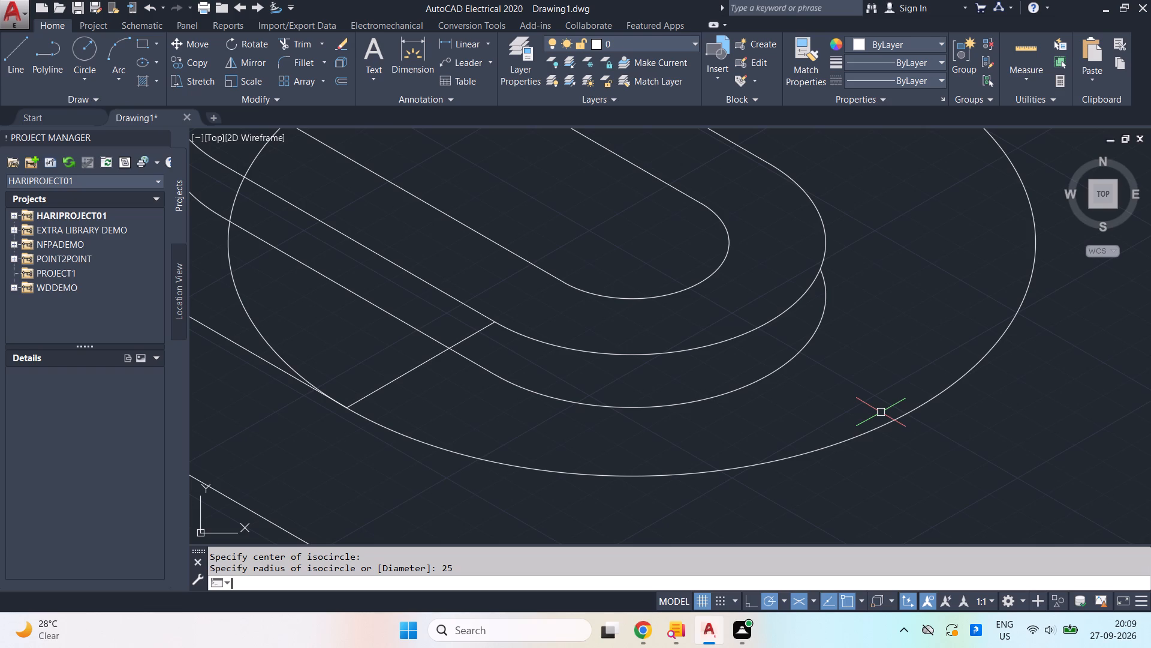
Copy the radius 25 isocircle straight down twice, at distances of 6 and 12 units.
scroll(877, 412, "down", 2)
scroll(869, 416, "up", 1)
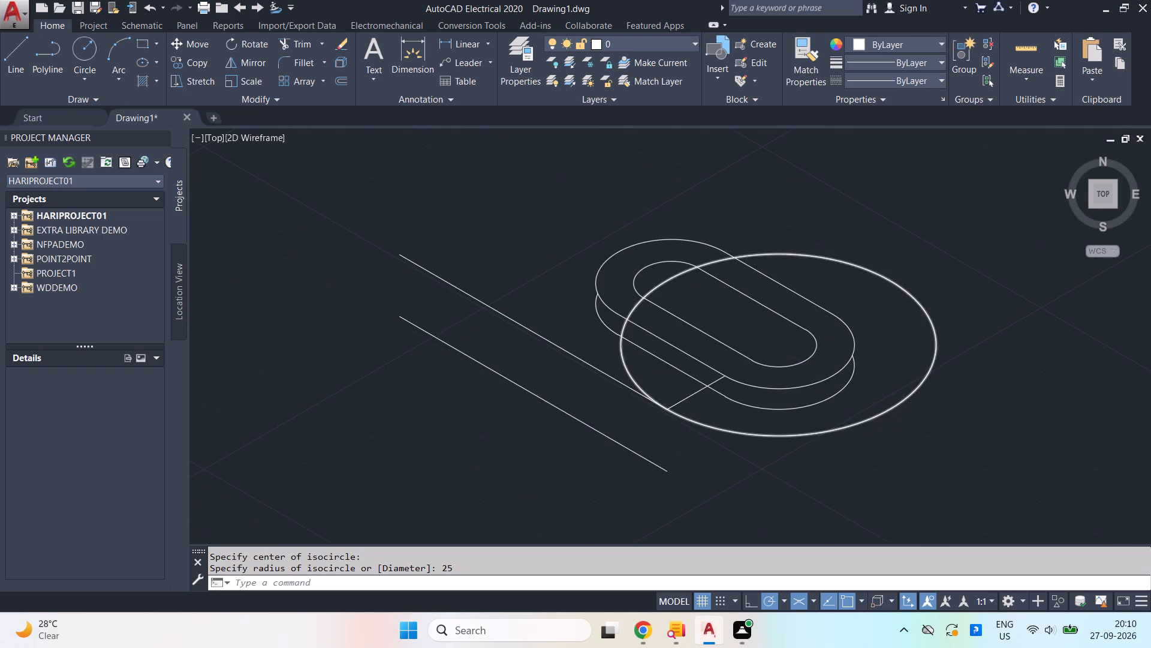
middle_click_drag(869, 416, 838, 364)
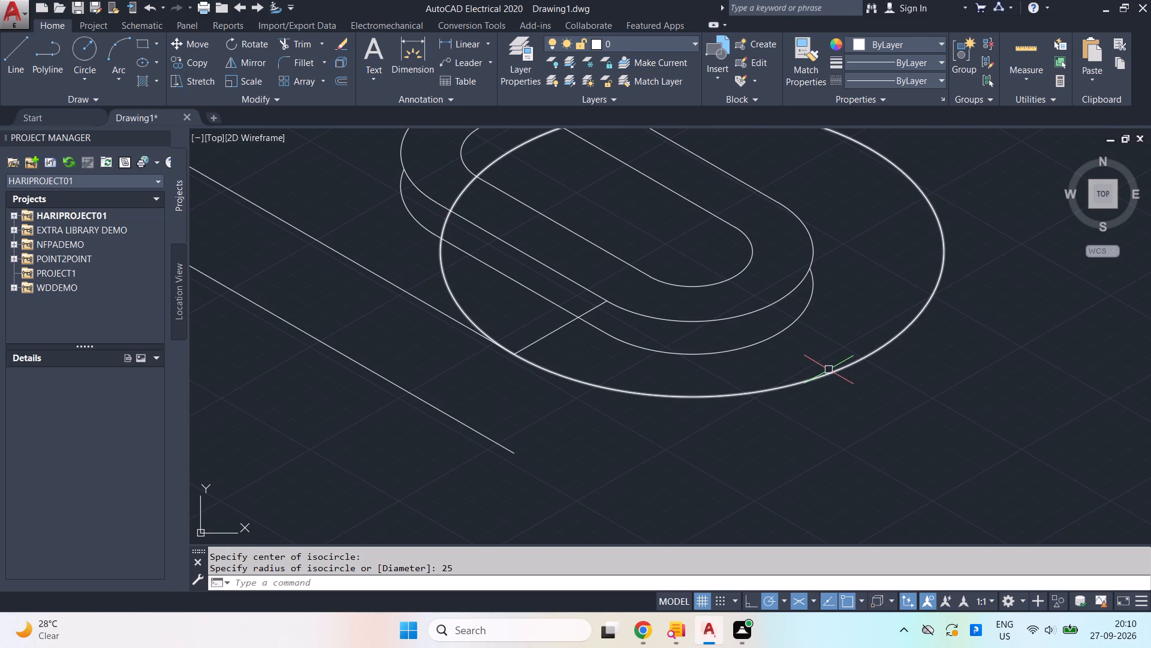
left_click(827, 372)
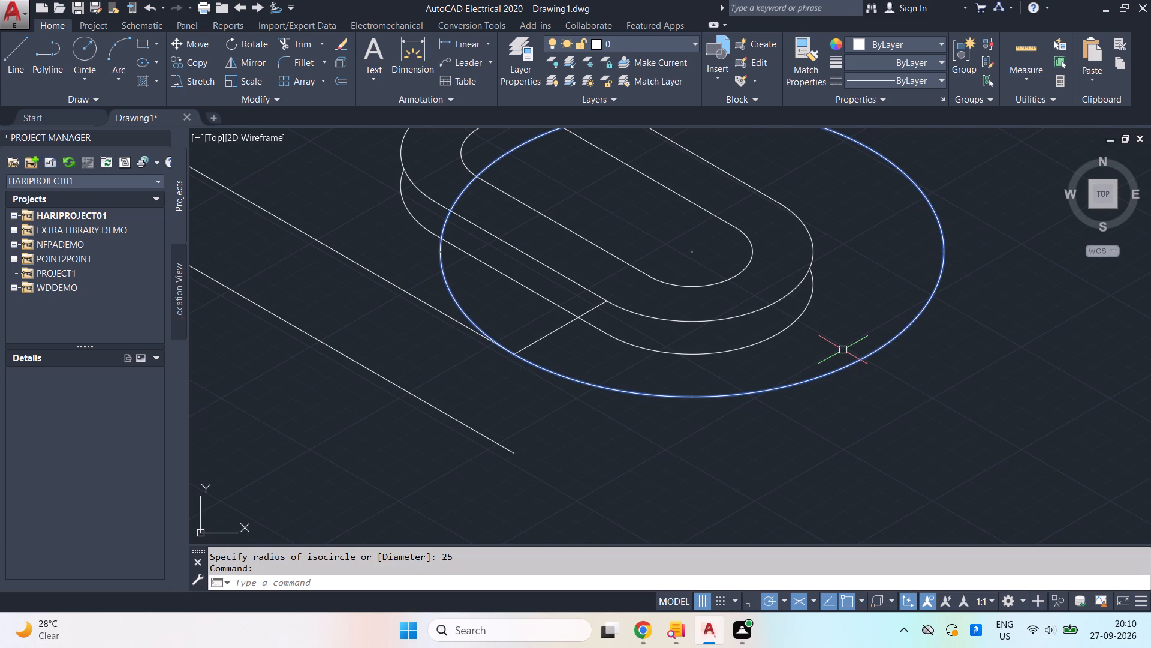
type("co")
key("Return")
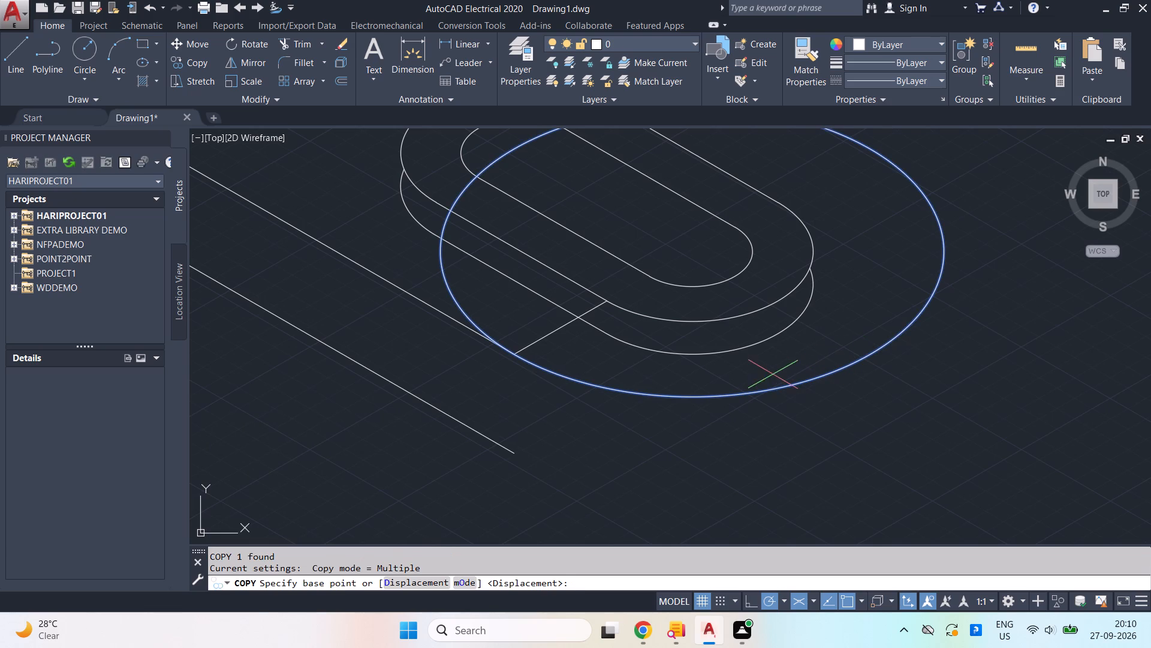
left_click(760, 390)
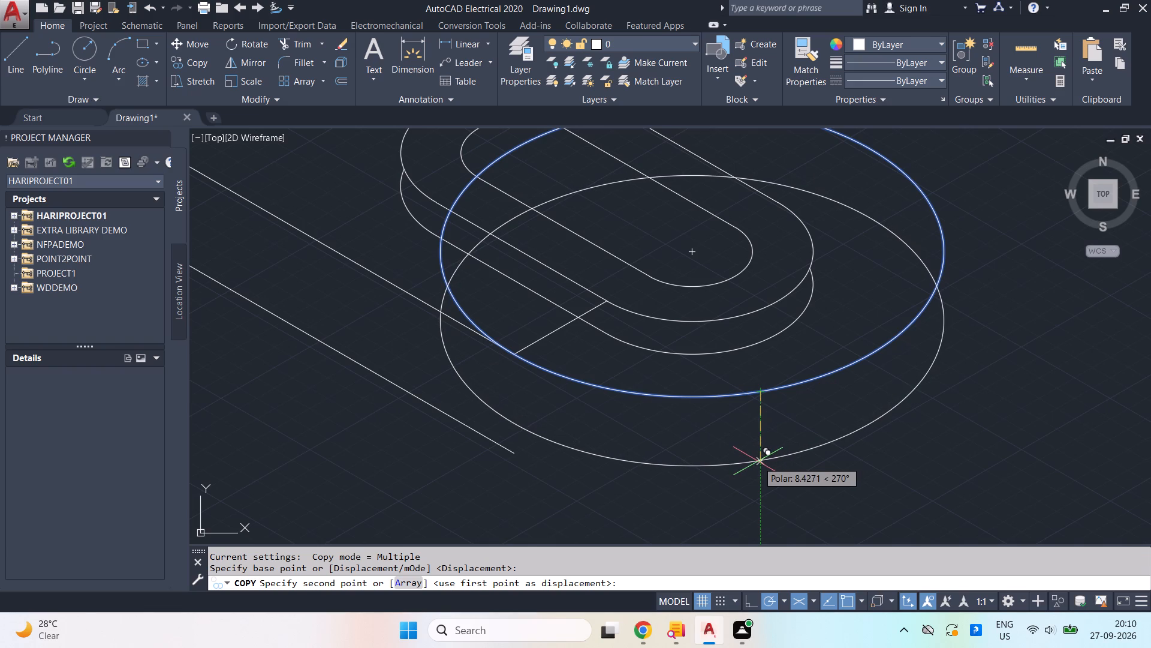
key("6")
key("Return")
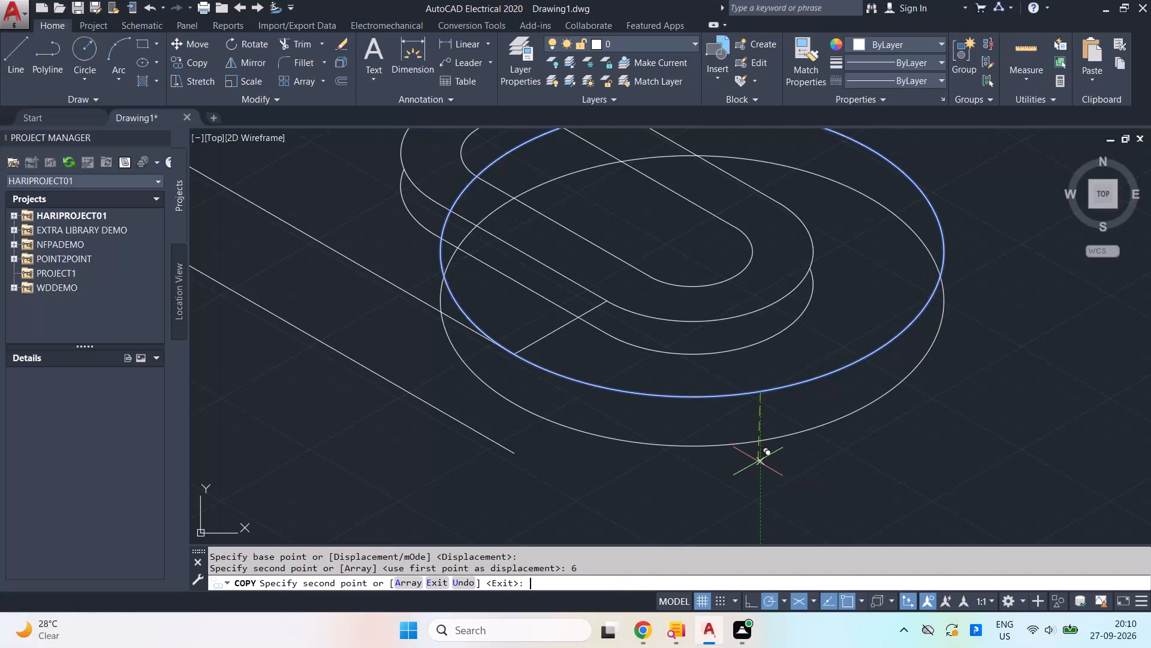
type("12")
key("Return")
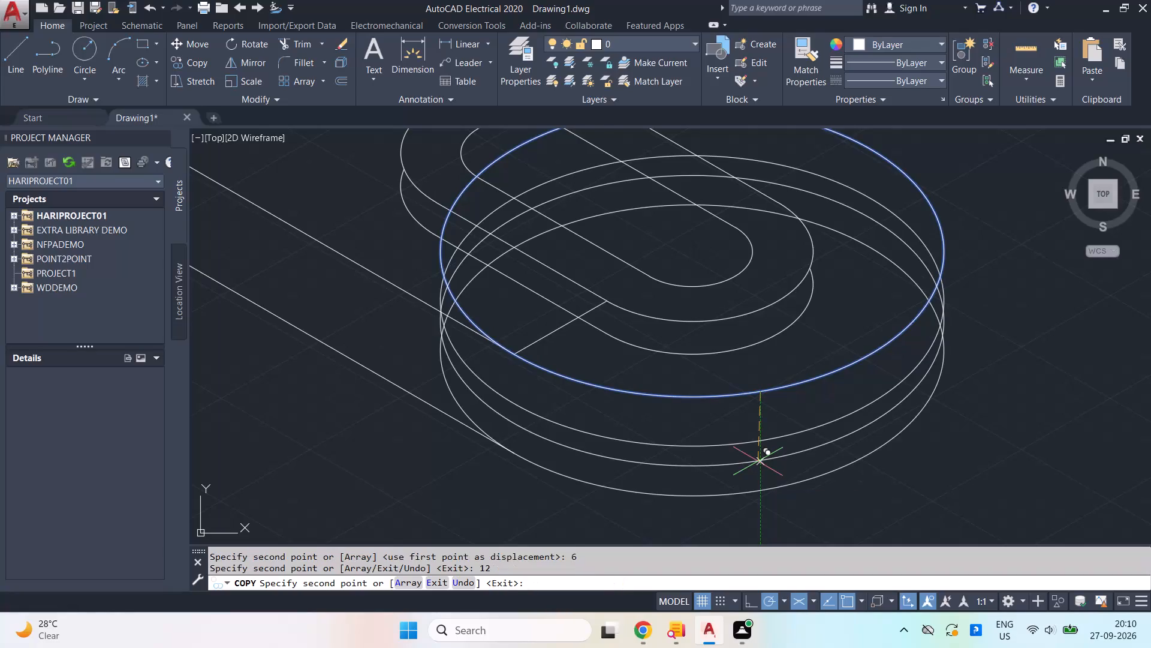
key("Return")
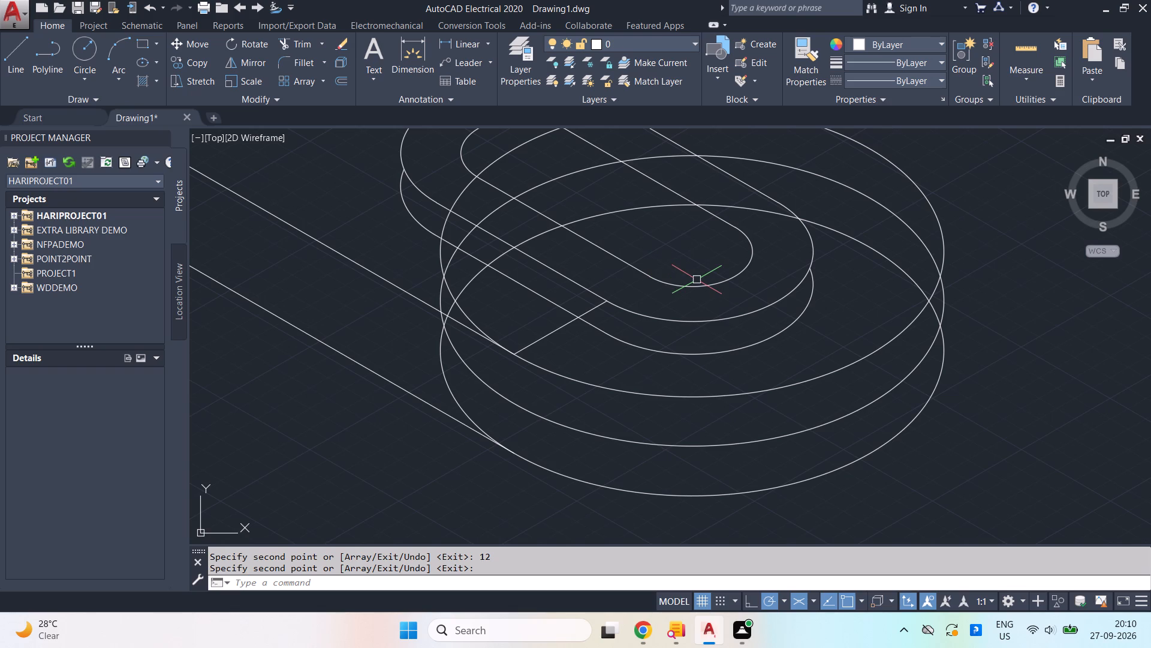
Draw a construction line from the top isocircle's centre along the slot's direction, down past the outer edge of all three isocircles.
key("l")
key("Return")
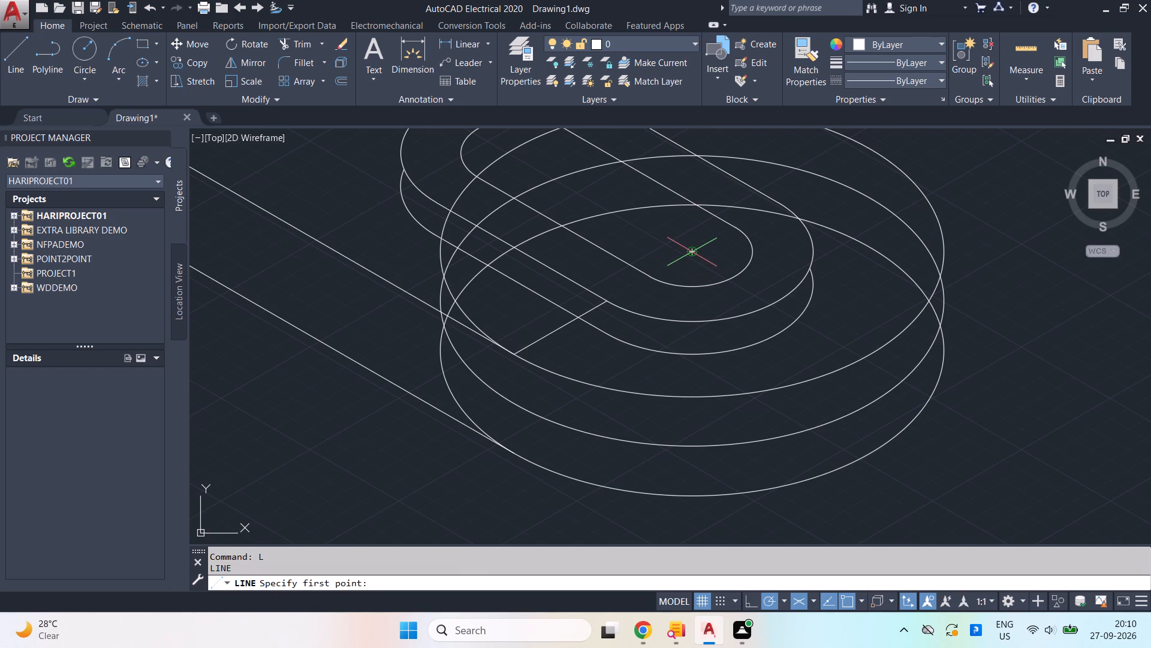
left_click(694, 254)
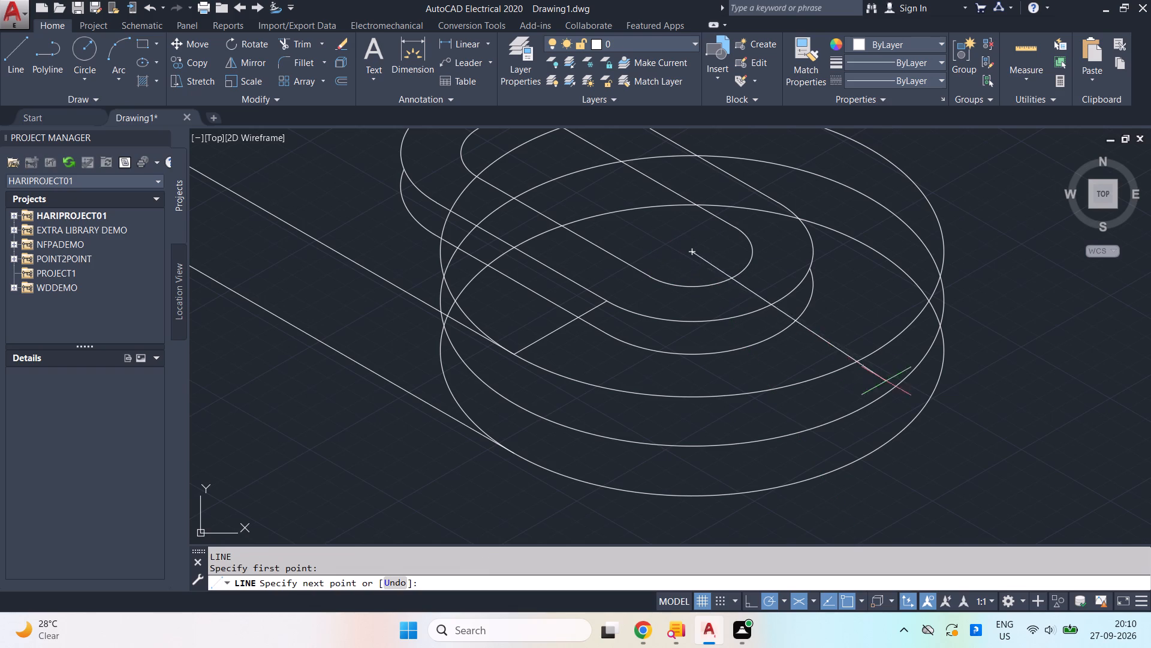
left_click(960, 407)
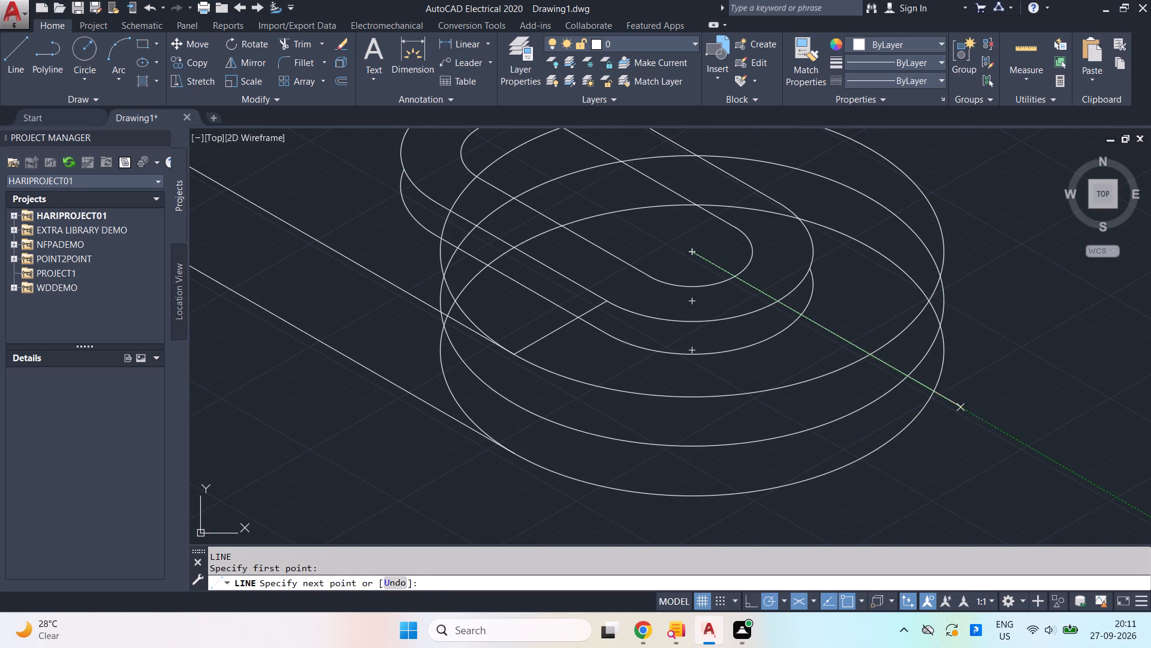
key("space")
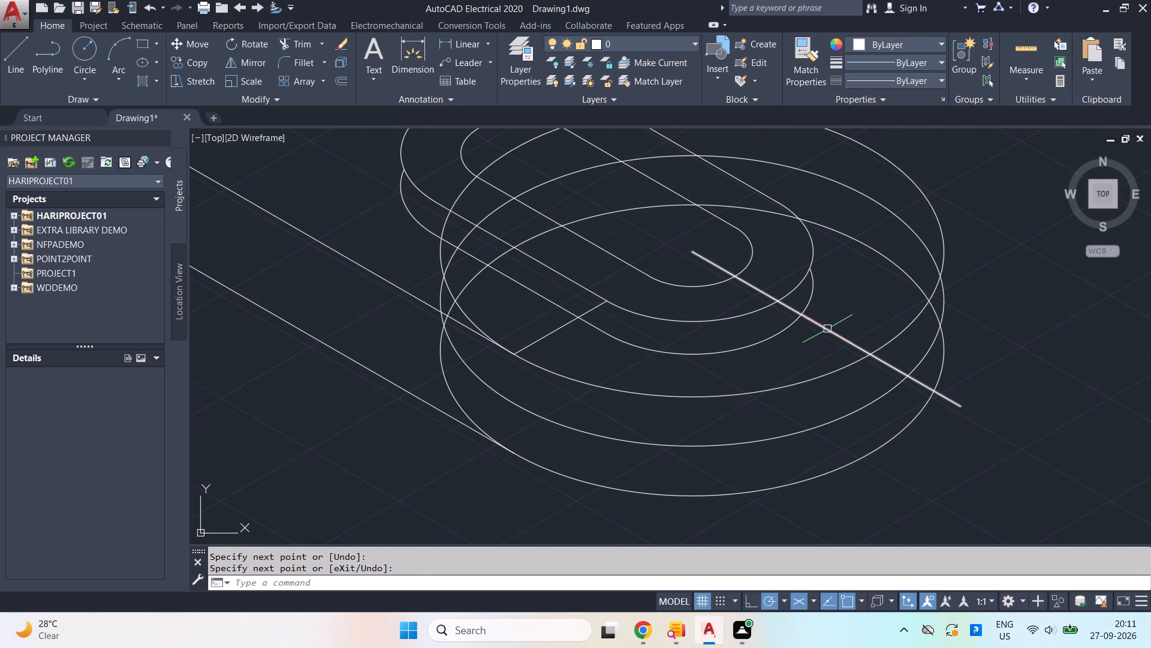
Copy the construction line 10 units to each side, along the 30° and 210° isometric directions.
left_click(827, 327)
type("co")
key("Return")
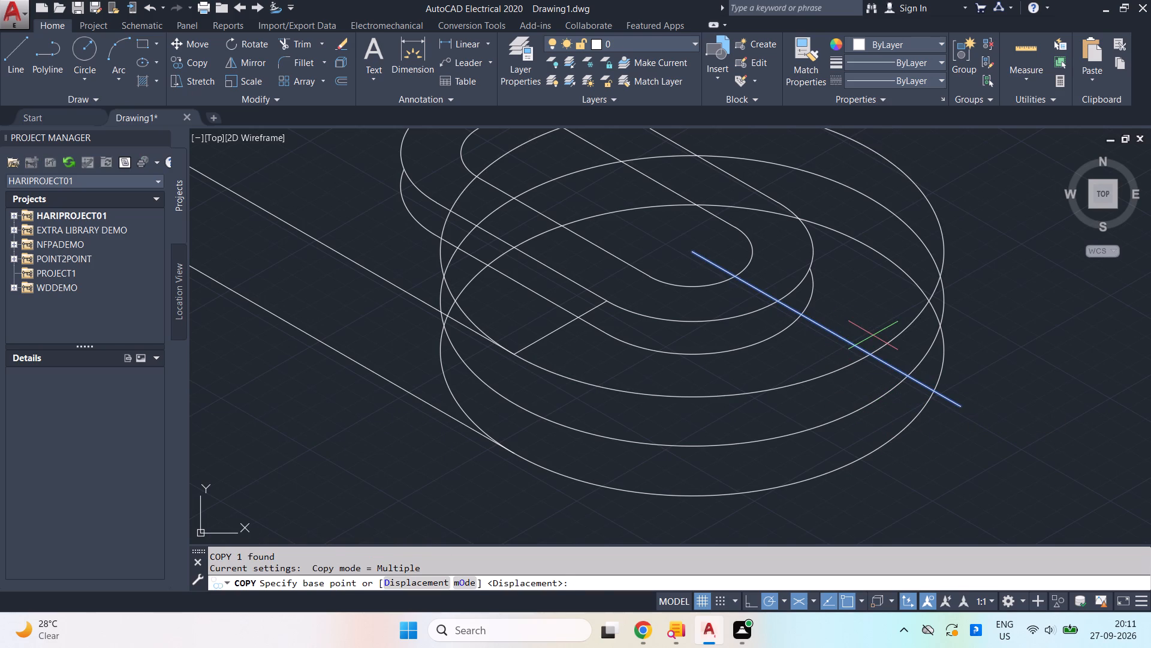
left_click(849, 346)
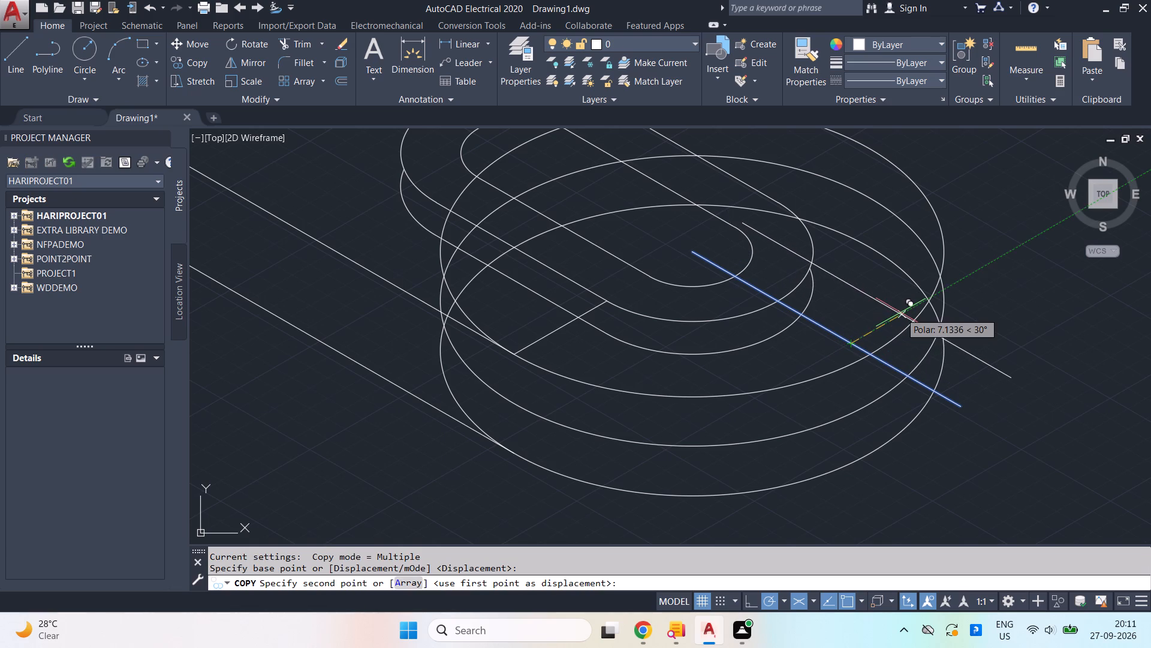
type("10")
key("Return")
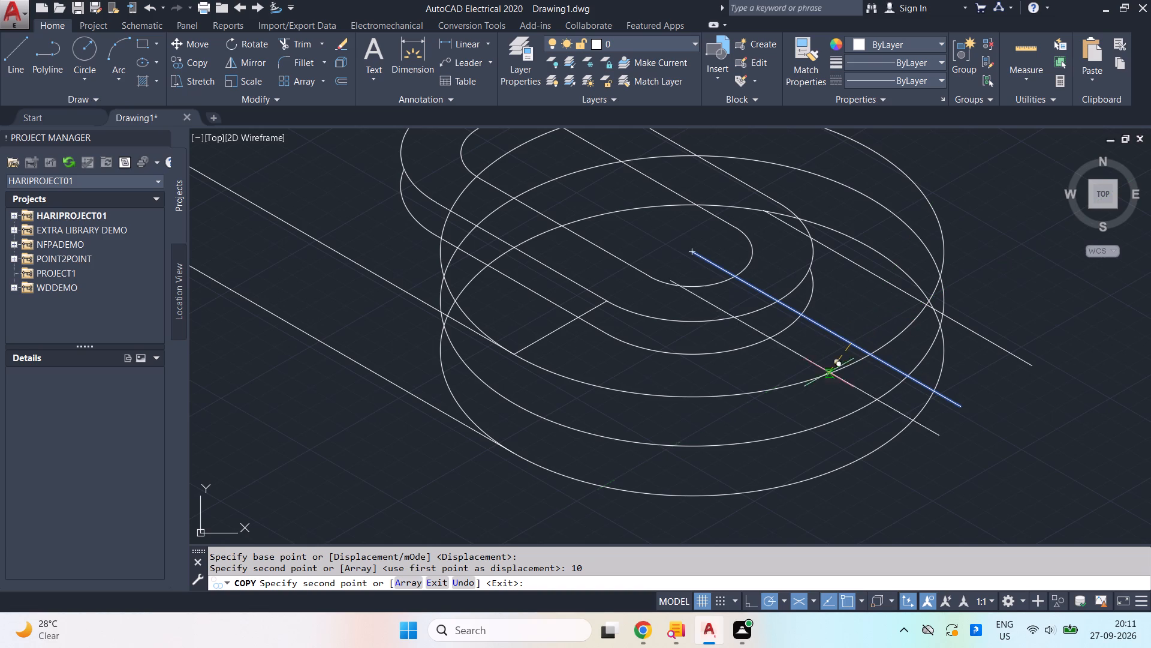
middle_click_drag(626, 500, 656, 448)
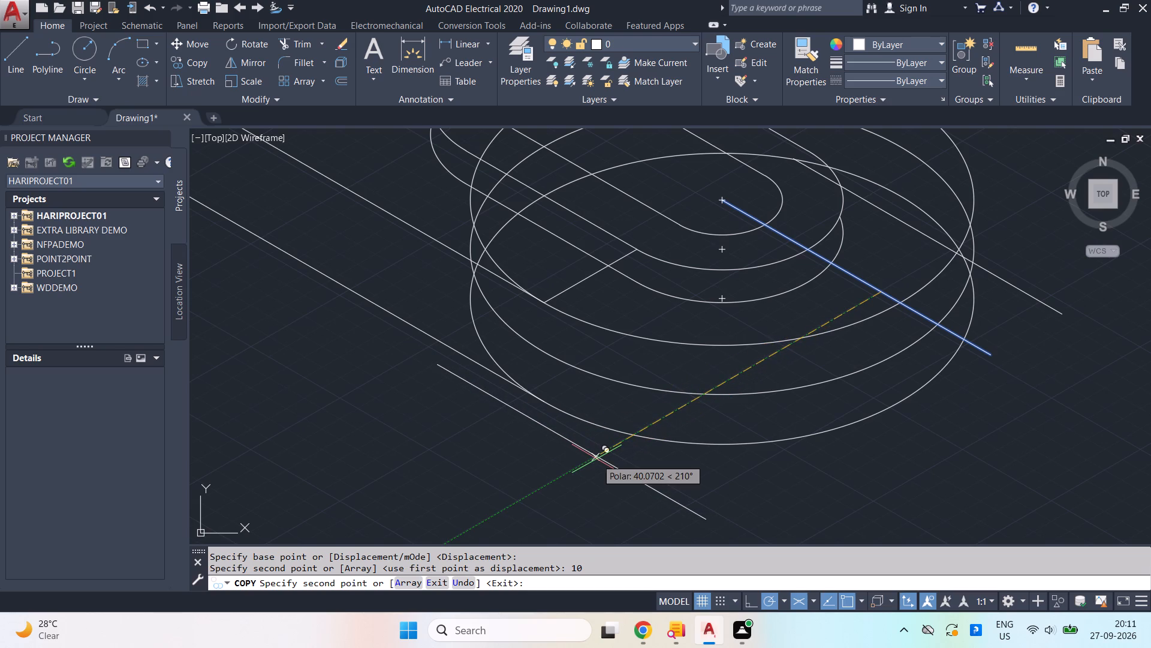
type("10")
key("Return")
key("Return")
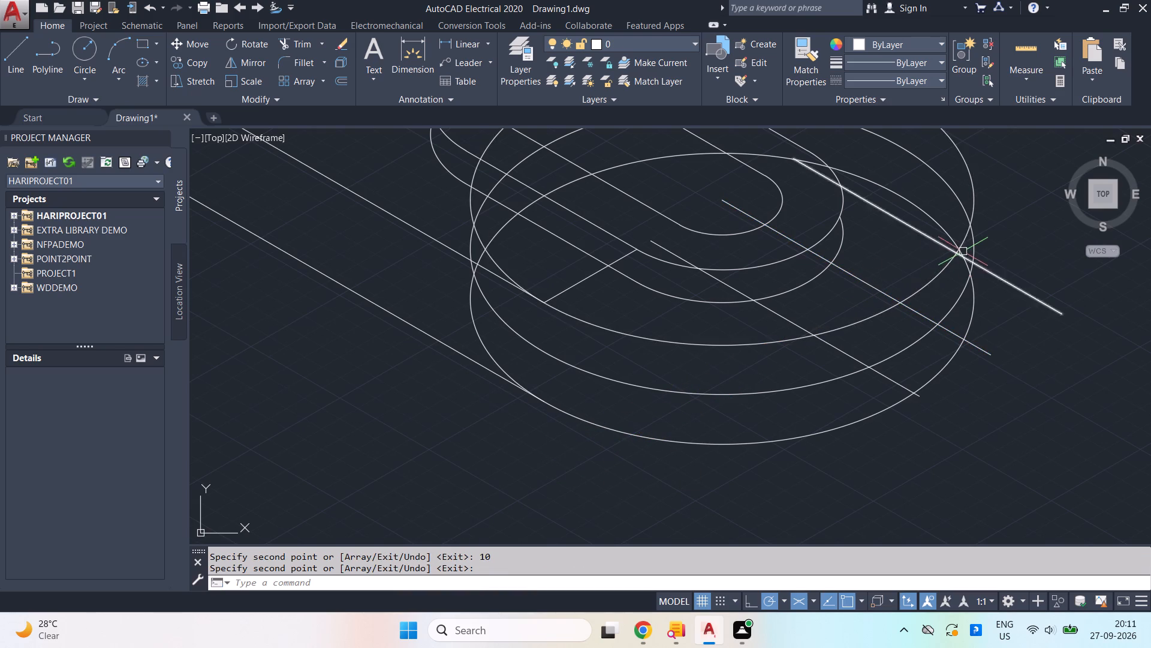
Trim the middle isocircle's front arc with all cutting edges, keeping the piece between the centre construction line and its 210° copy.
scroll(963, 251, "down", 1)
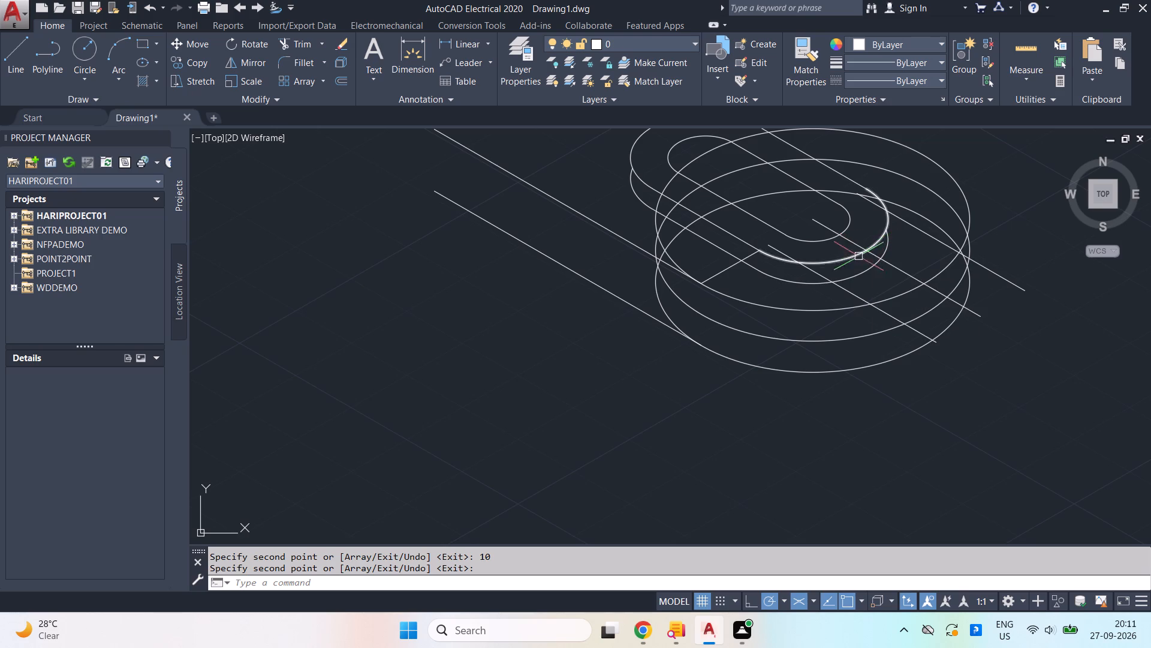
scroll(855, 284, "down", 1)
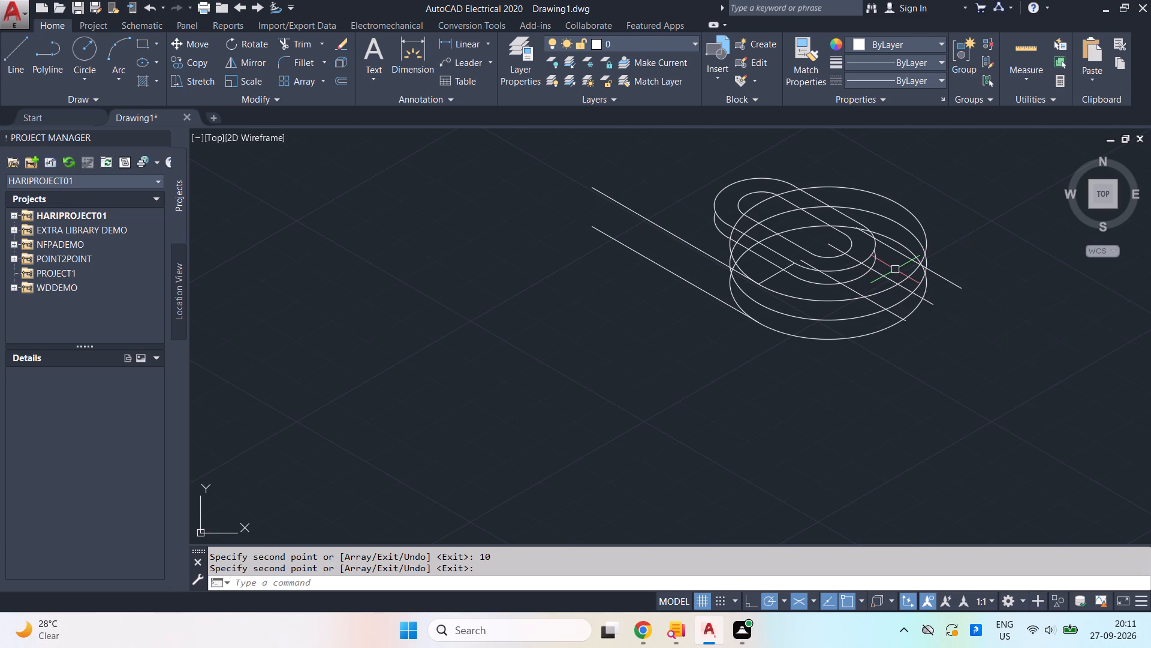
scroll(897, 265, "up", 1)
middle_click_drag(893, 251, 878, 281)
scroll(891, 263, "down", 1)
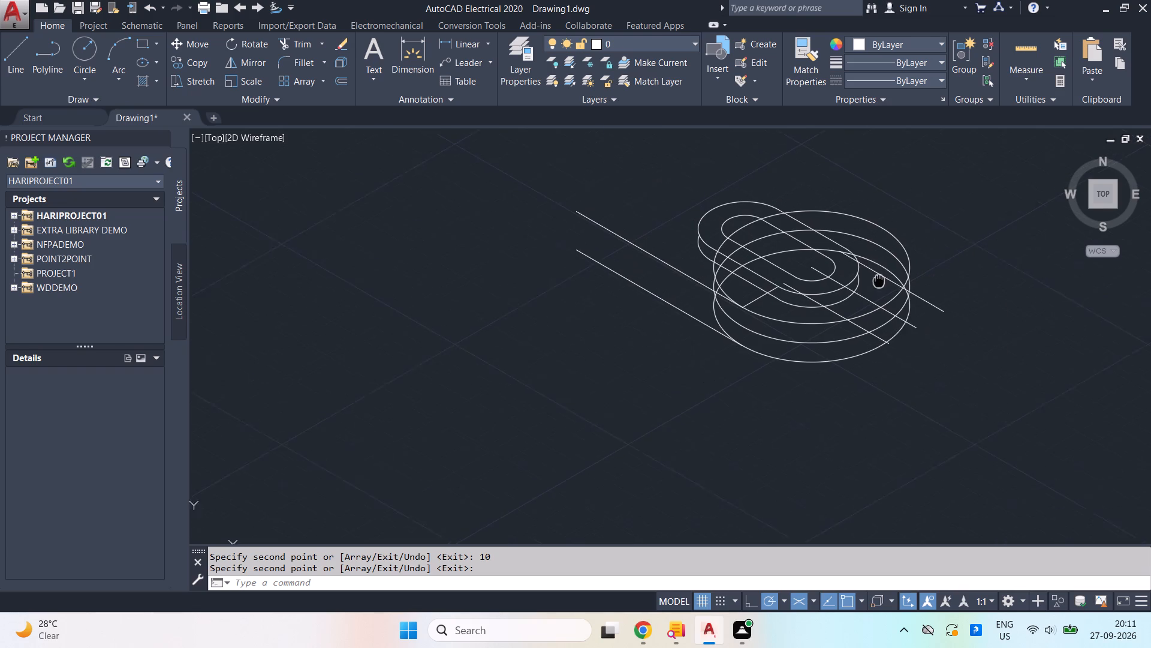
middle_click_drag(878, 281, 872, 290)
scroll(866, 263, "up", 1)
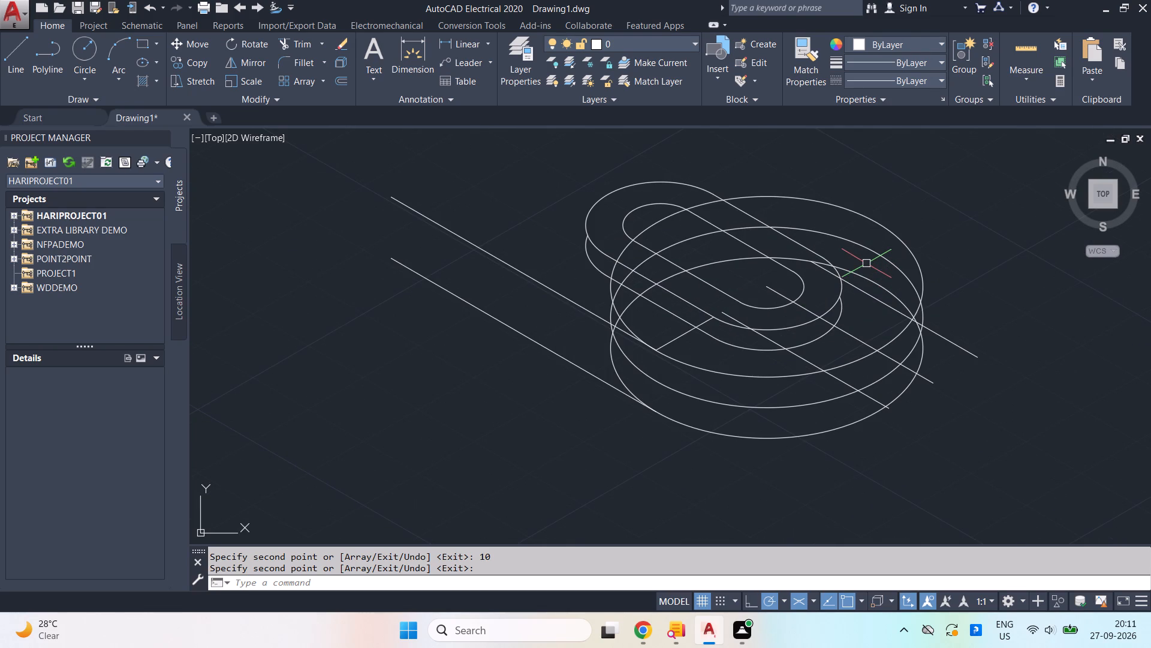
type("tr")
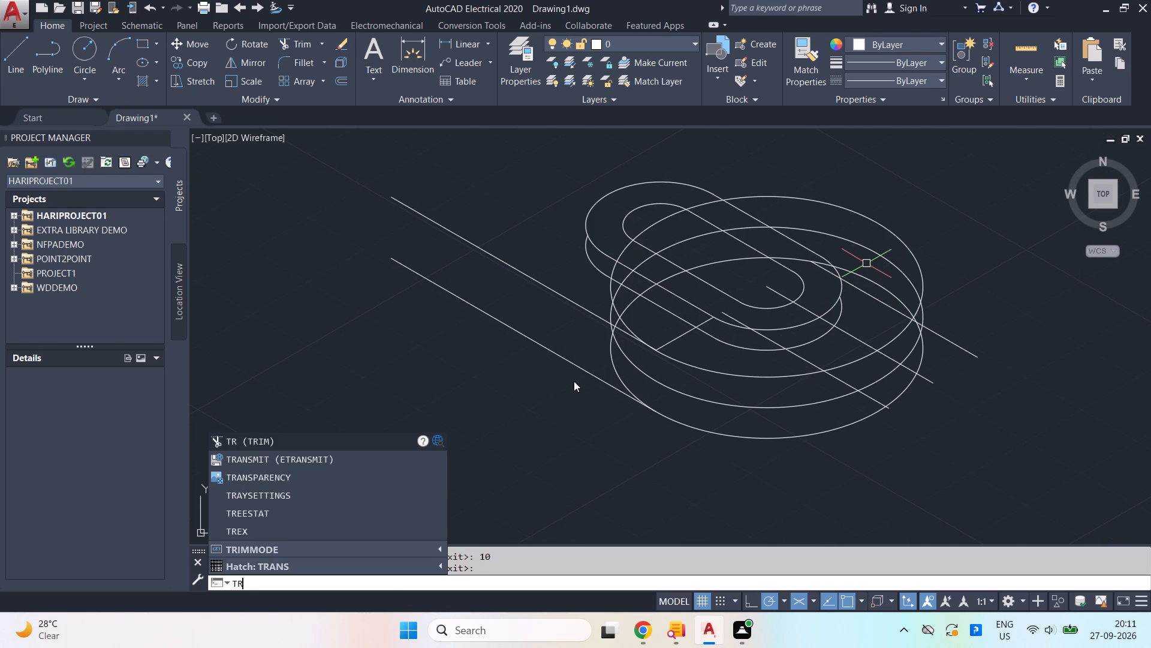
key("Return")
key("Return")
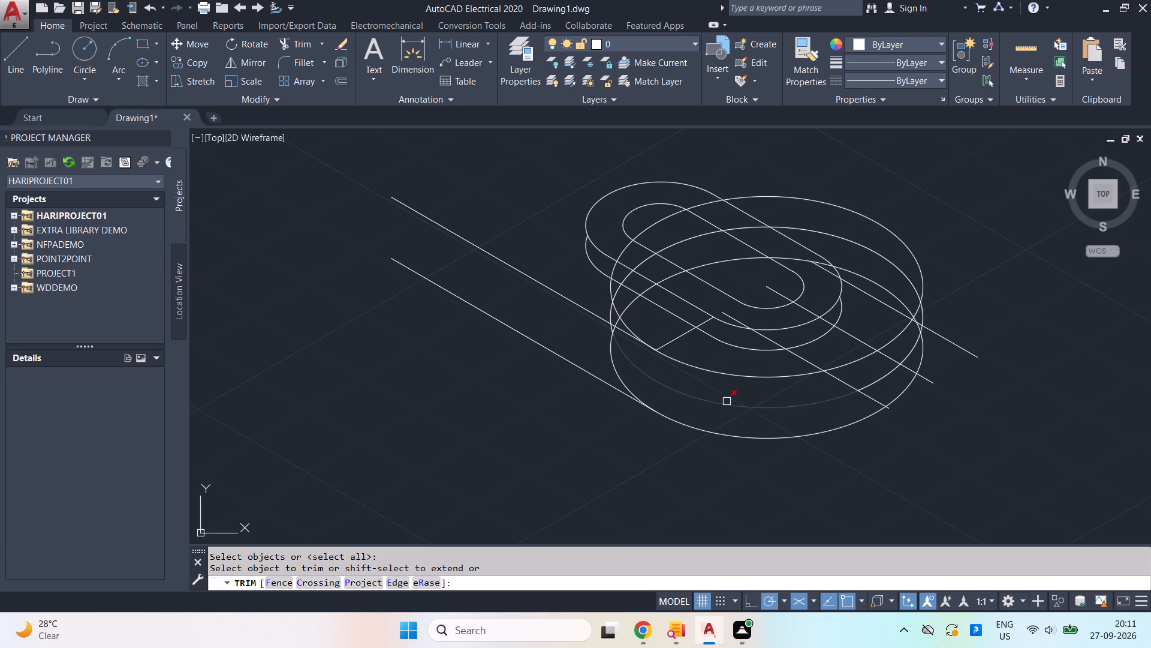
left_click(727, 401)
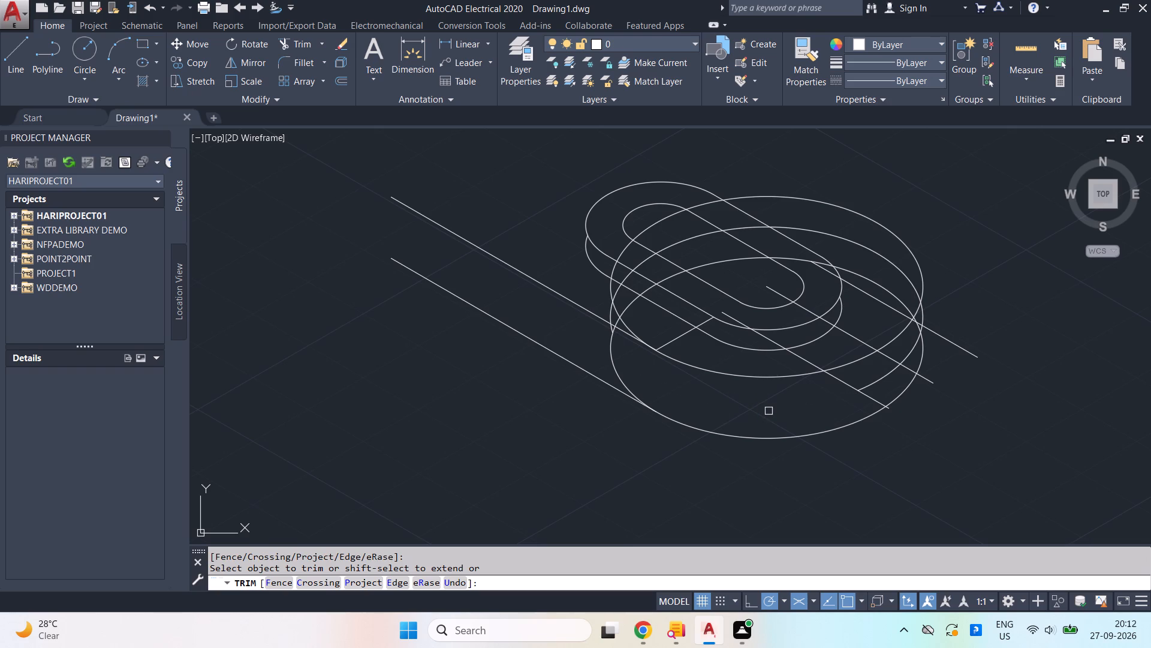
left_click(907, 350)
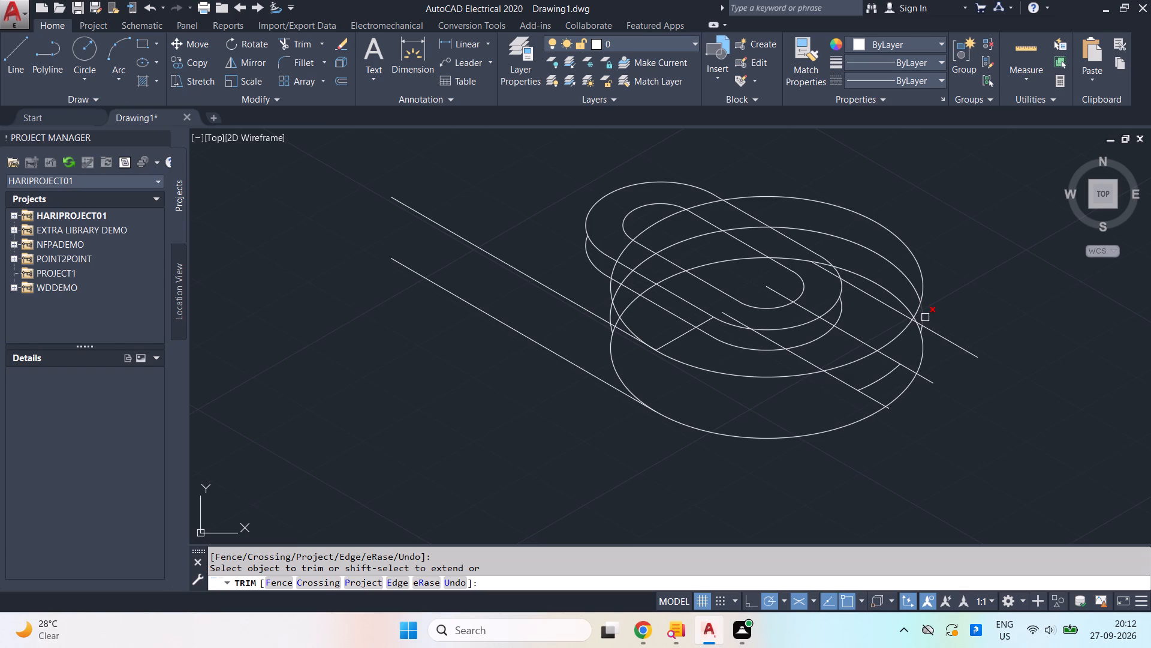
left_click(925, 317)
scroll(917, 331, "up", 3)
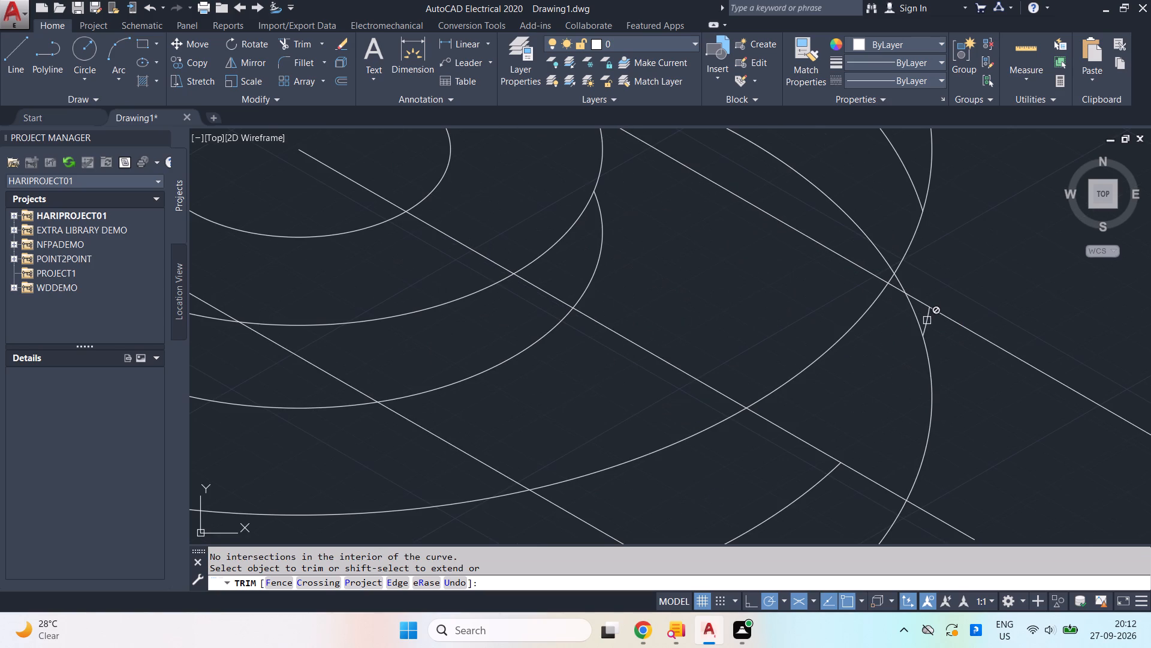
left_click(927, 320)
scroll(925, 324, "down", 2)
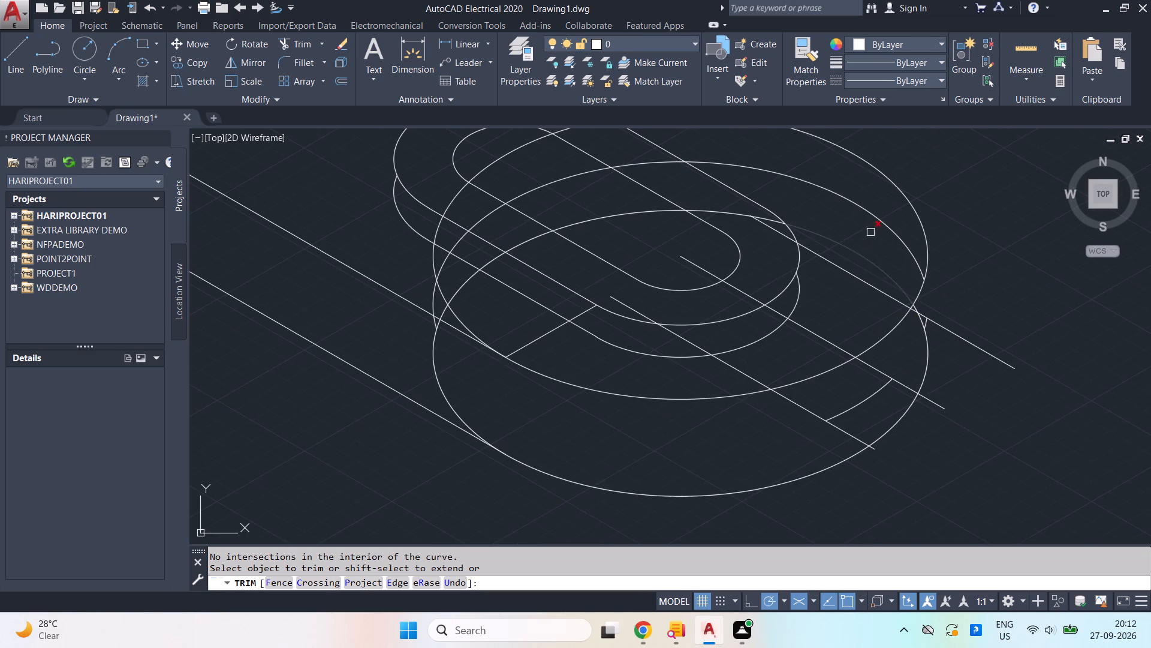
Trim the rear segments of the middle isocircle, working around the back and far side behind the slotted boss.
left_click(878, 221)
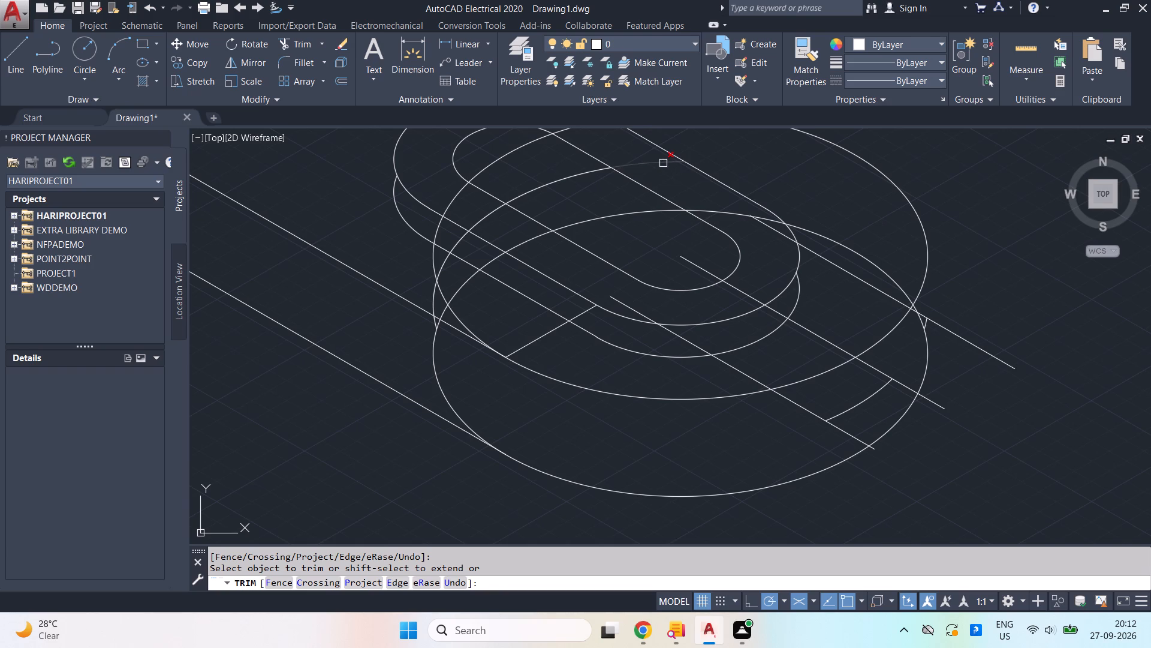
left_click(663, 163)
left_click(585, 170)
left_click(492, 216)
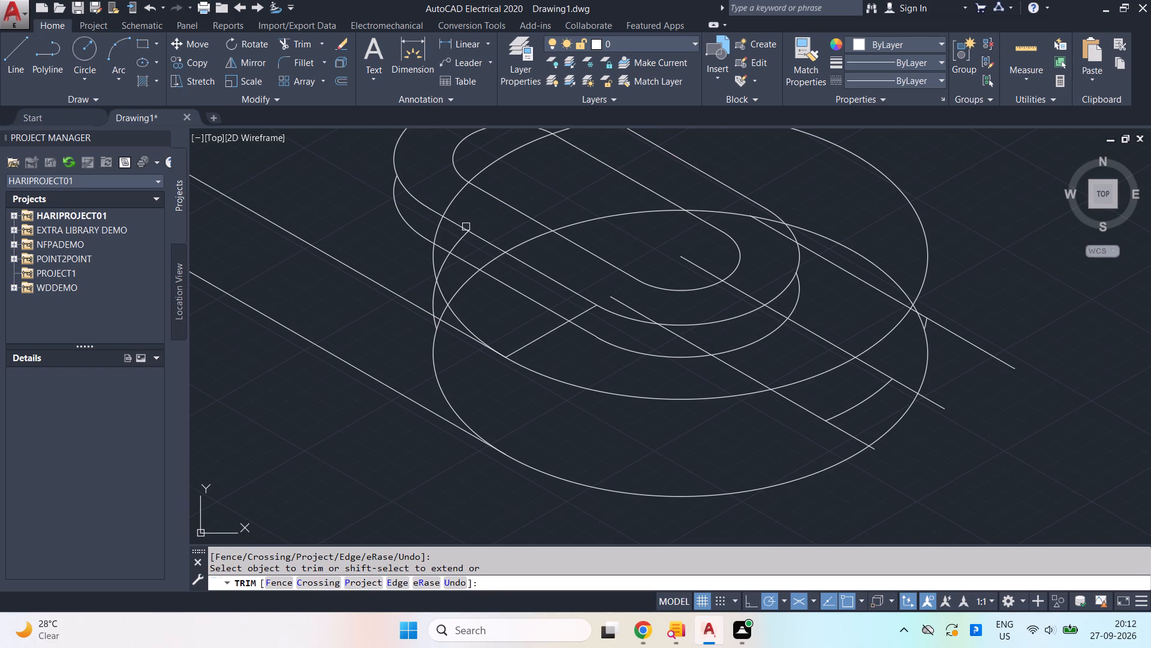
left_click(461, 239)
left_click(447, 259)
left_click(434, 299)
scroll(430, 305, "up", 3)
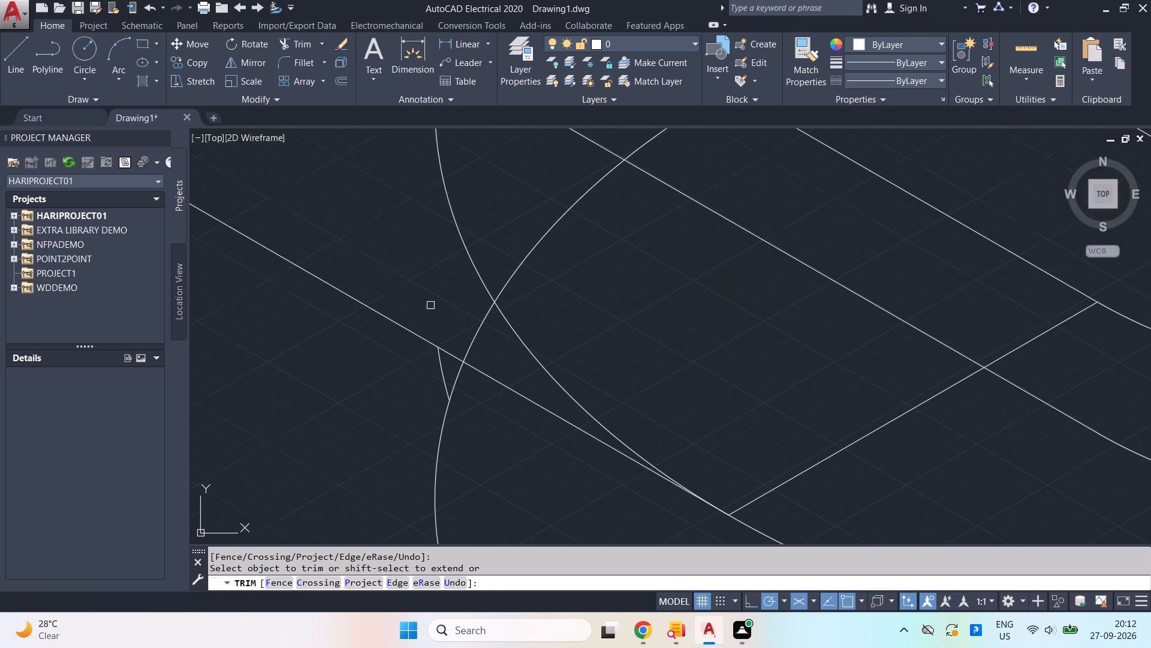
scroll(448, 369, "down", 3)
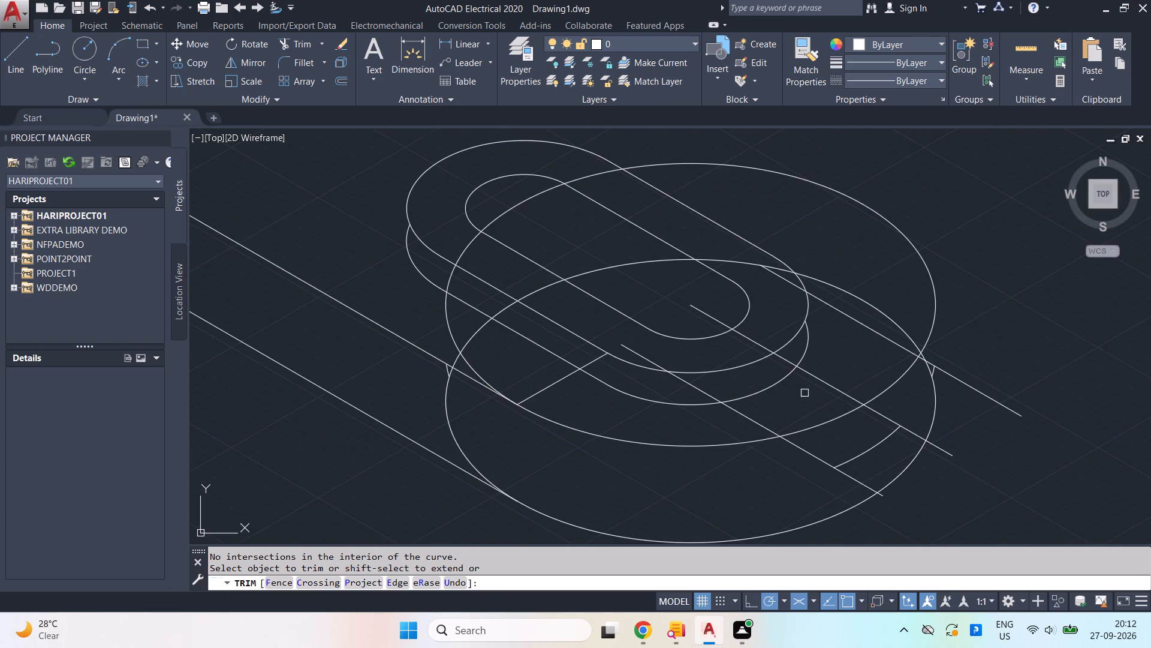
scroll(855, 368, "down", 1)
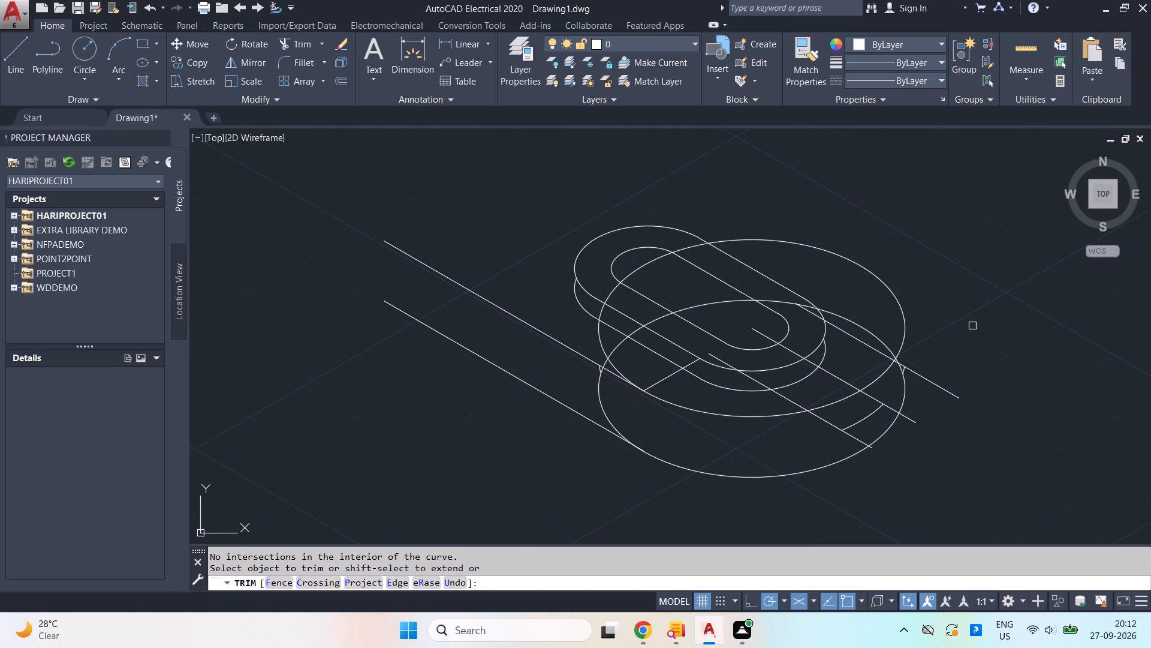
key("Escape")
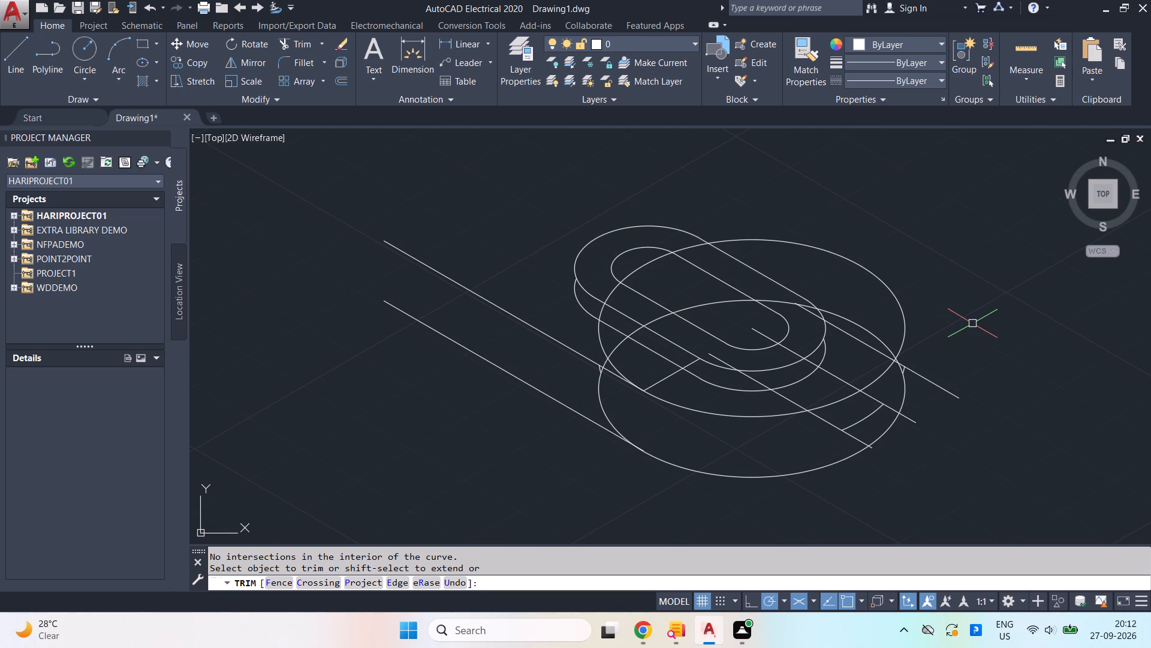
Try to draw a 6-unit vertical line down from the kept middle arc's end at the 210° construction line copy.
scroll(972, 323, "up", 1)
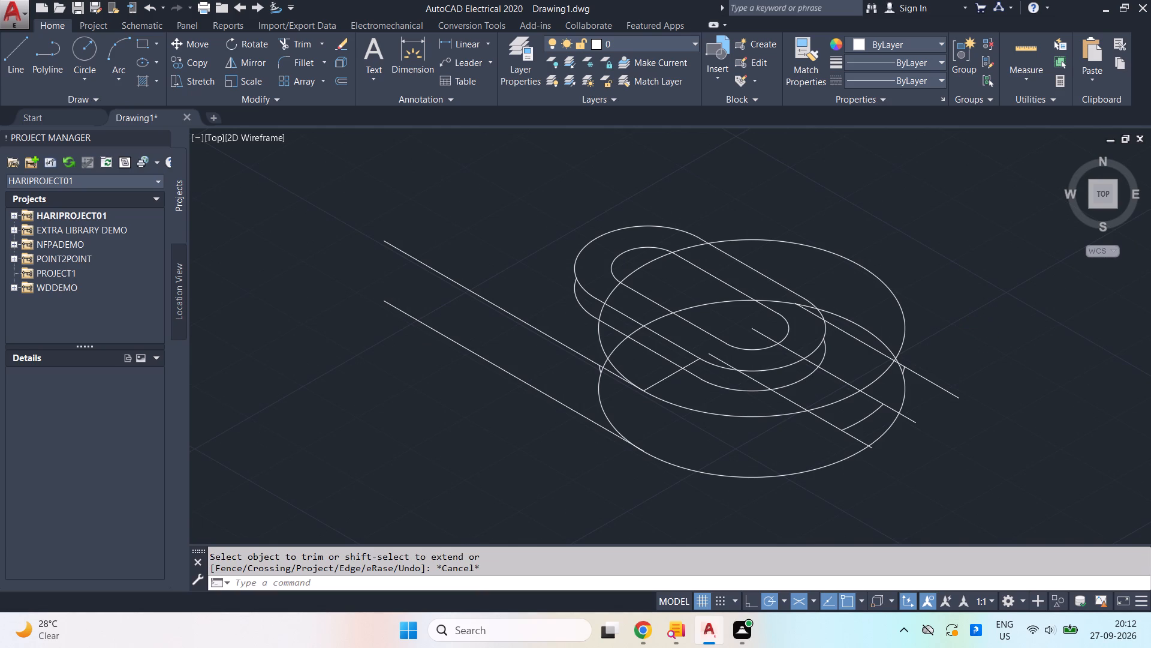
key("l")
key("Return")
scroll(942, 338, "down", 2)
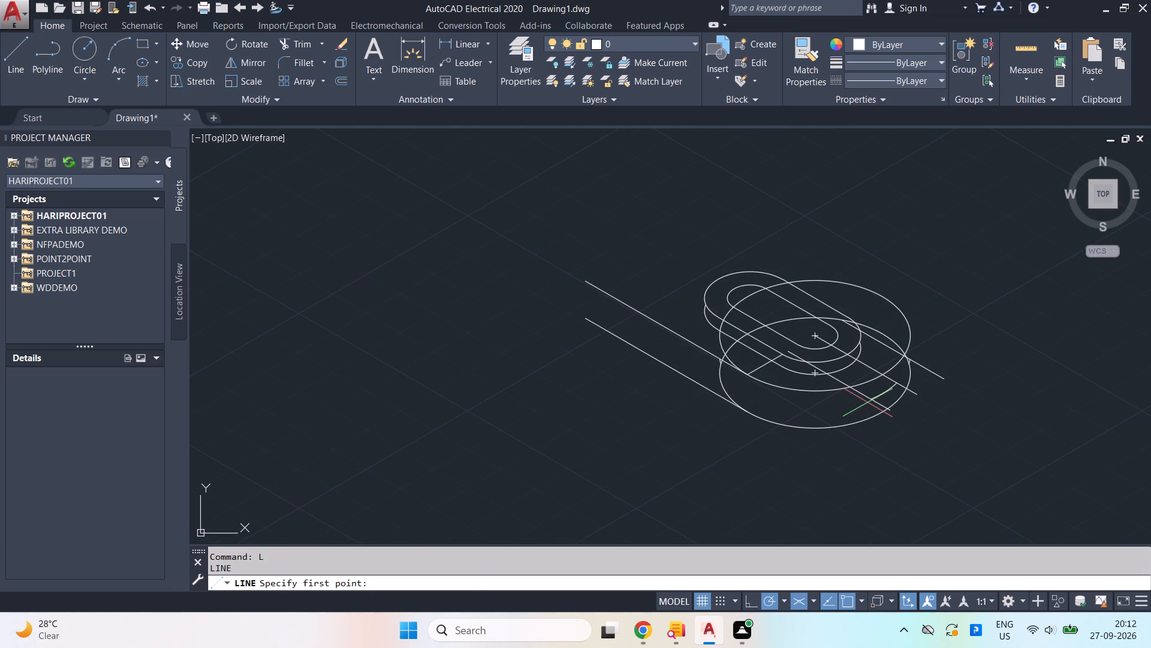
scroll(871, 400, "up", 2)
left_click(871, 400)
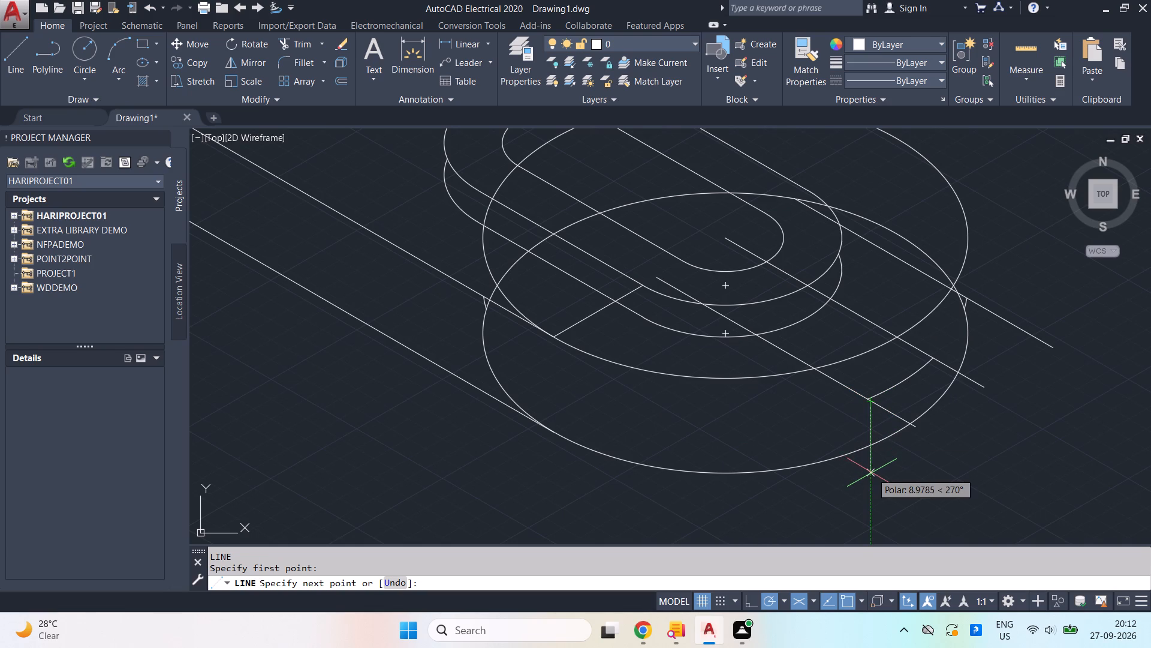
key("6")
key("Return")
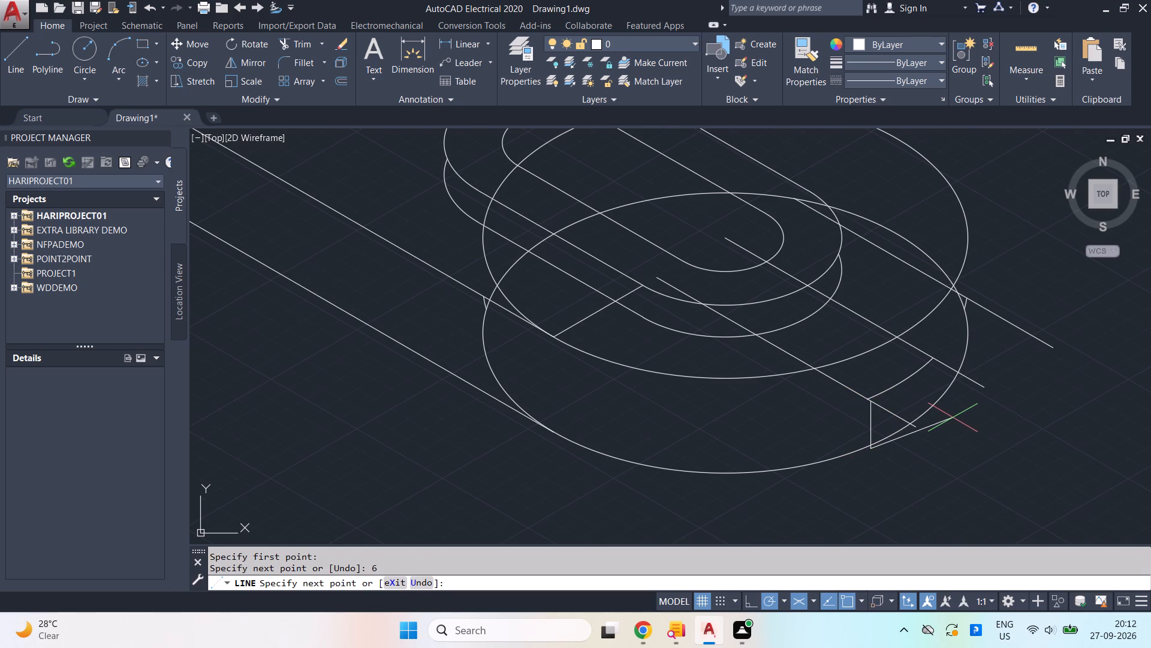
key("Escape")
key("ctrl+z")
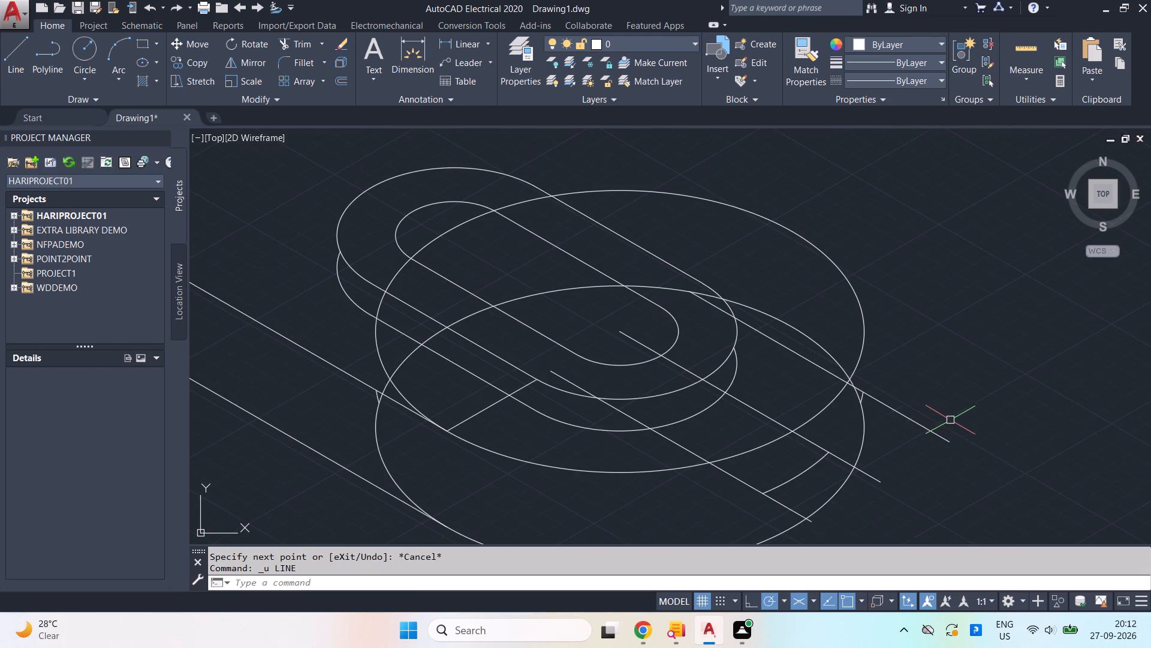
Draw a 6-unit vertical line down from the exact endpoint of the kept middle arc at the 210° construction line copy.
scroll(897, 440, "down", 1)
middle_click_drag(897, 440, 863, 359)
key("l")
key("Return")
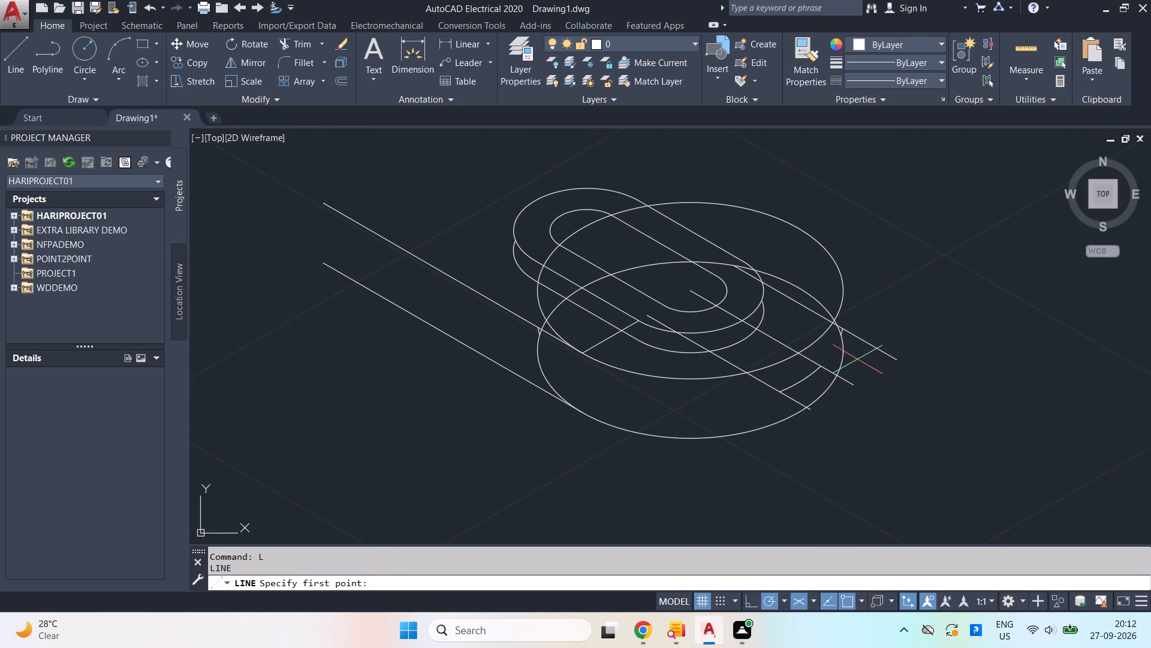
scroll(791, 377, "up", 3)
middle_click_drag(763, 395, 830, 315)
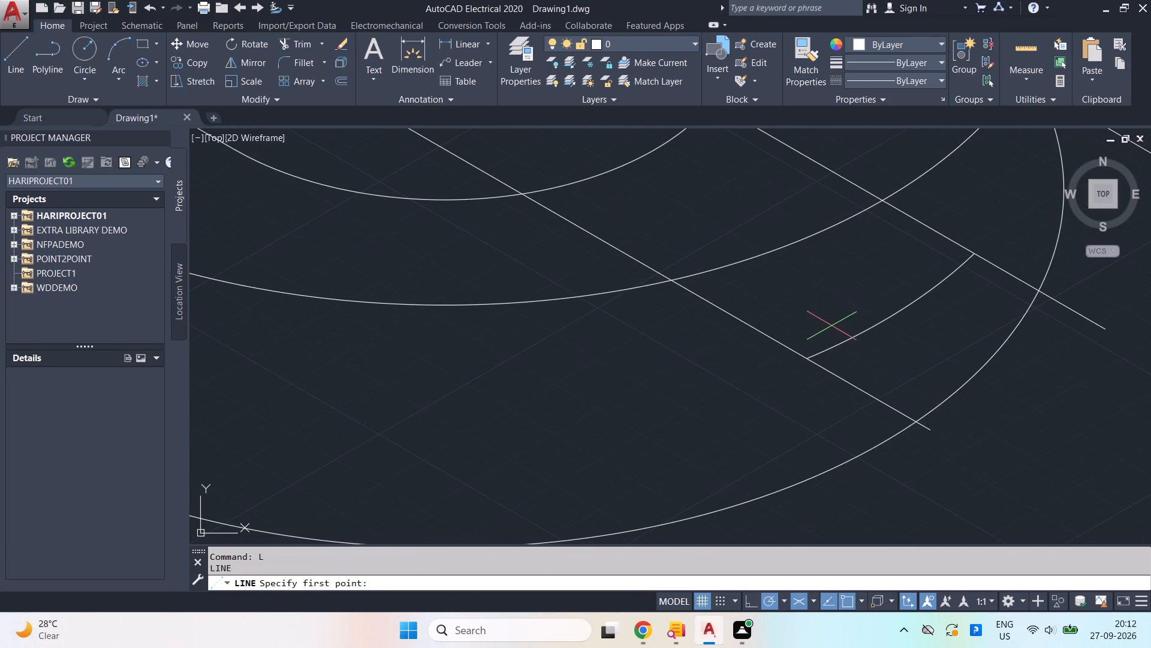
scroll(830, 328, "down", 2)
scroll(827, 331, "up", 2)
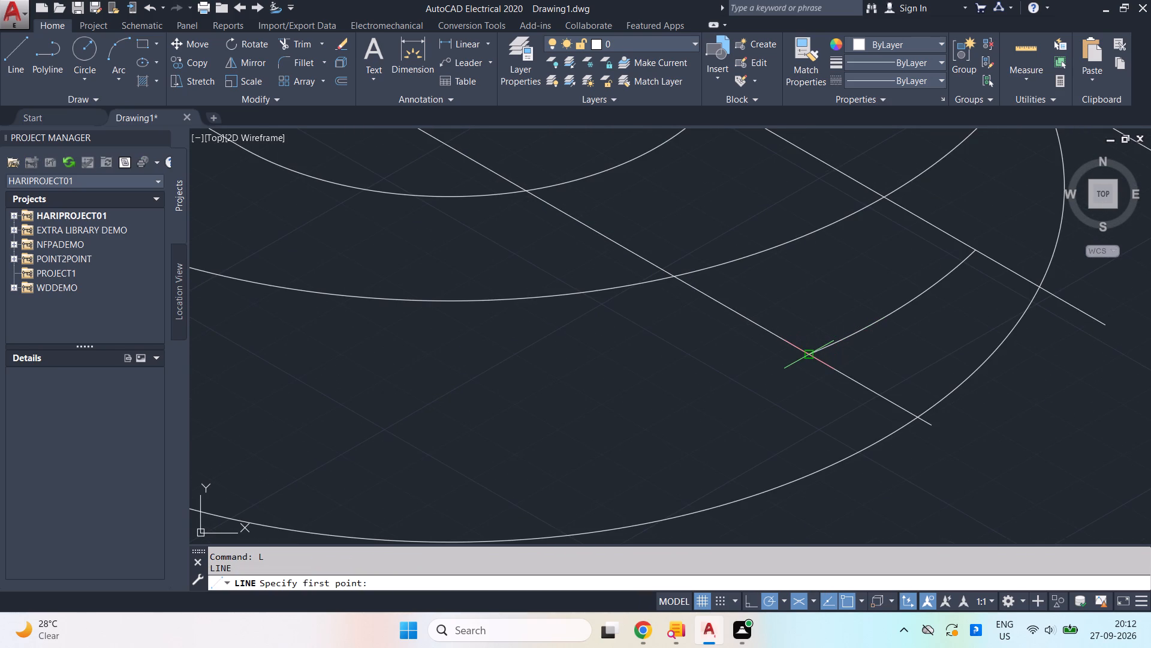
left_click(807, 355)
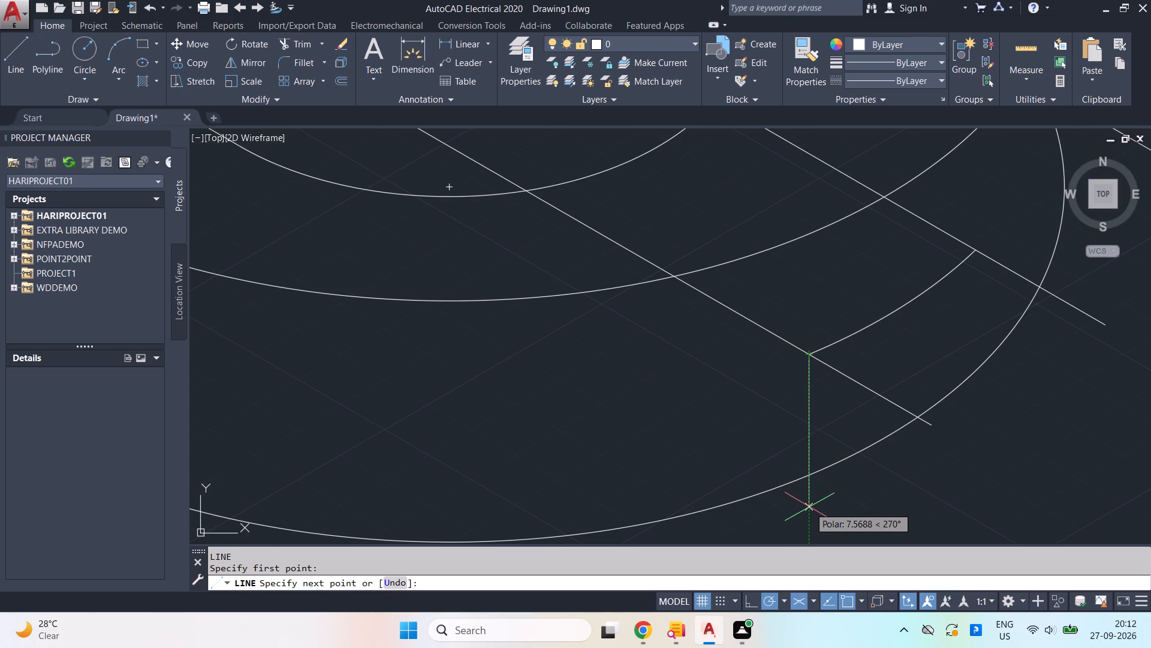
key("6")
key("Return")
key("space")
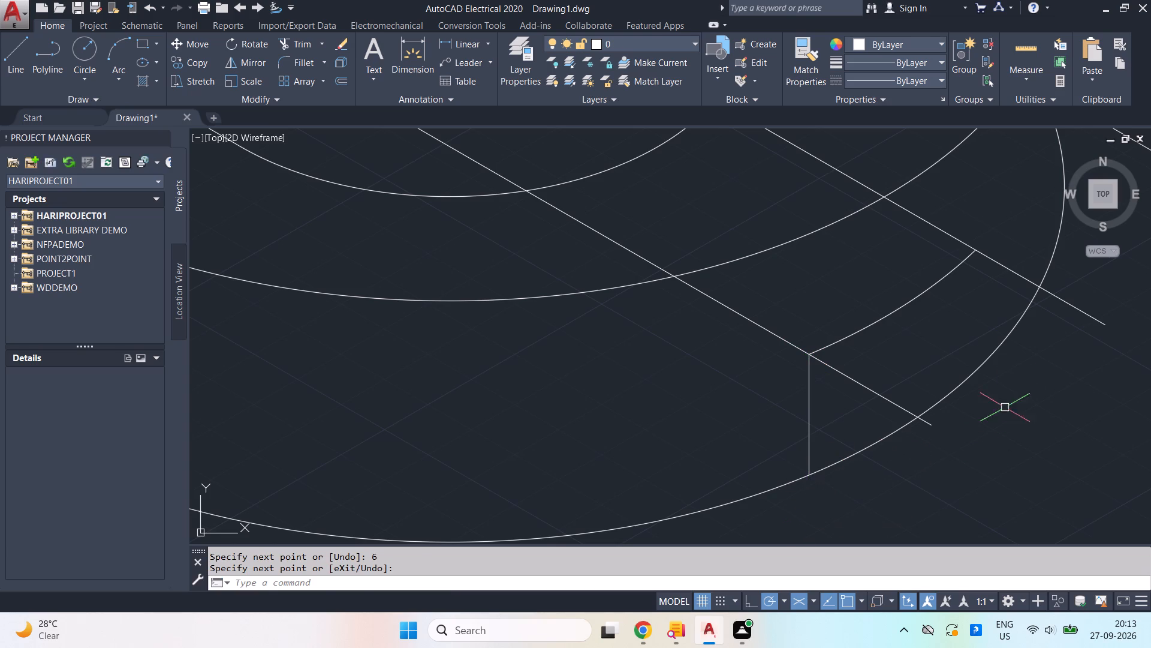
Draw a 6-unit vertical line down from the kept middle arc's other endpoint, on the centre construction line.
key("space")
left_click(976, 251)
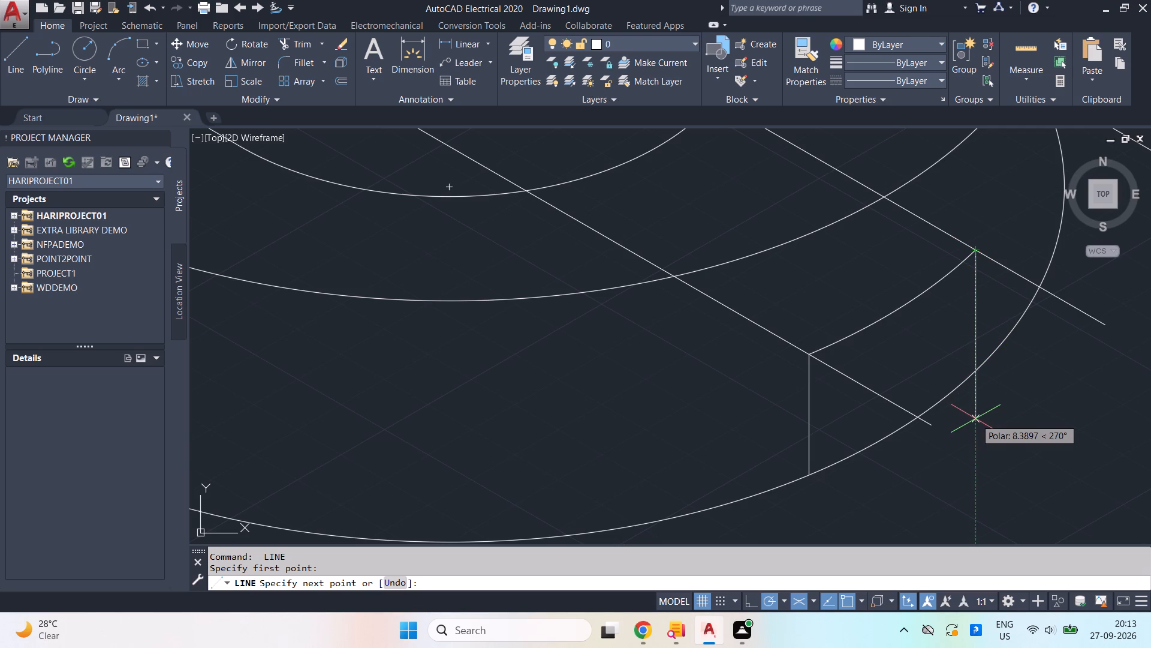
key("6")
key("Return")
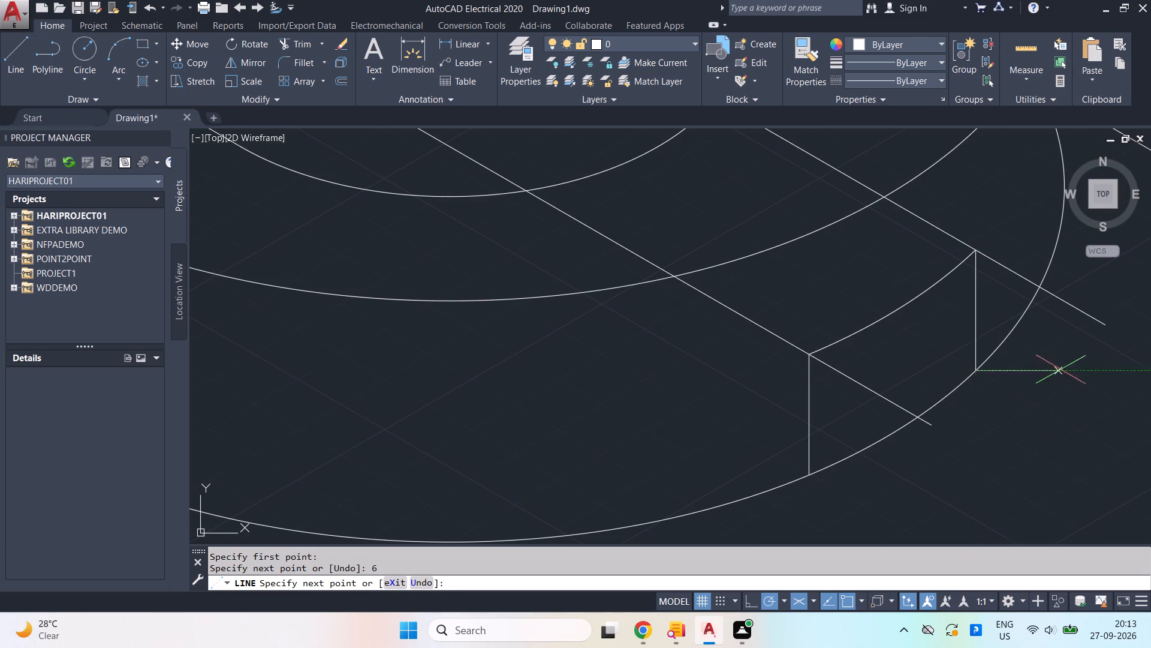
key("space")
Draw two construction lines from the top isocircle's centre, about 58 units at 210° and about 39 units at 30°.
scroll(1065, 359, "down", 1)
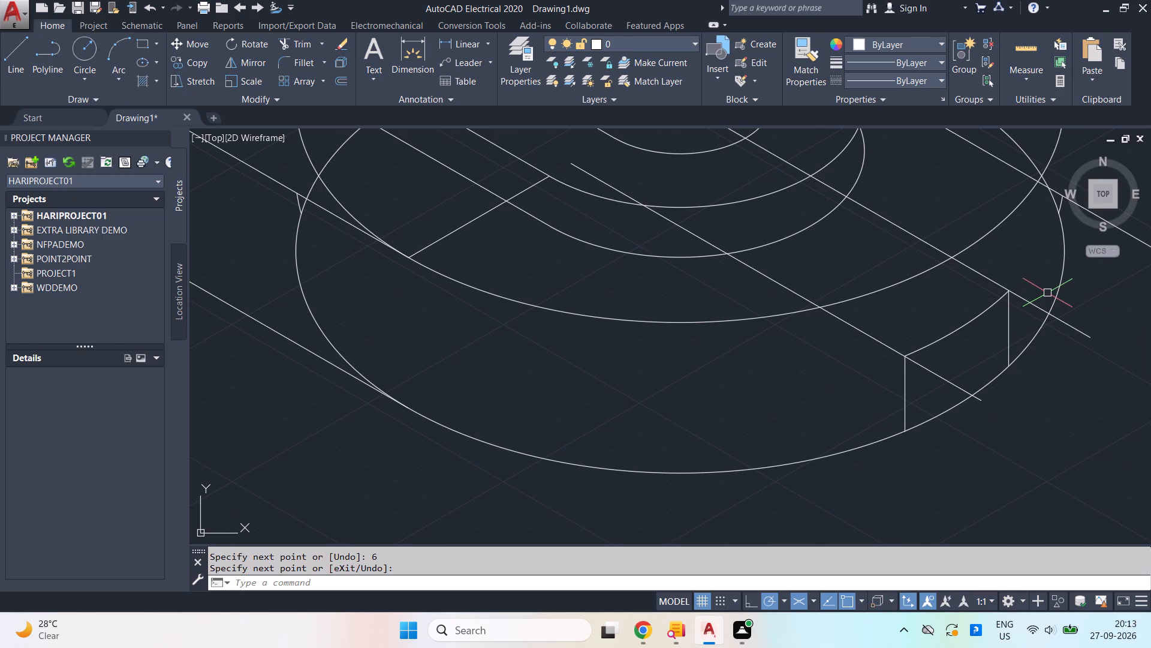
scroll(1043, 295, "down", 2)
middle_click_drag(966, 290, 896, 358)
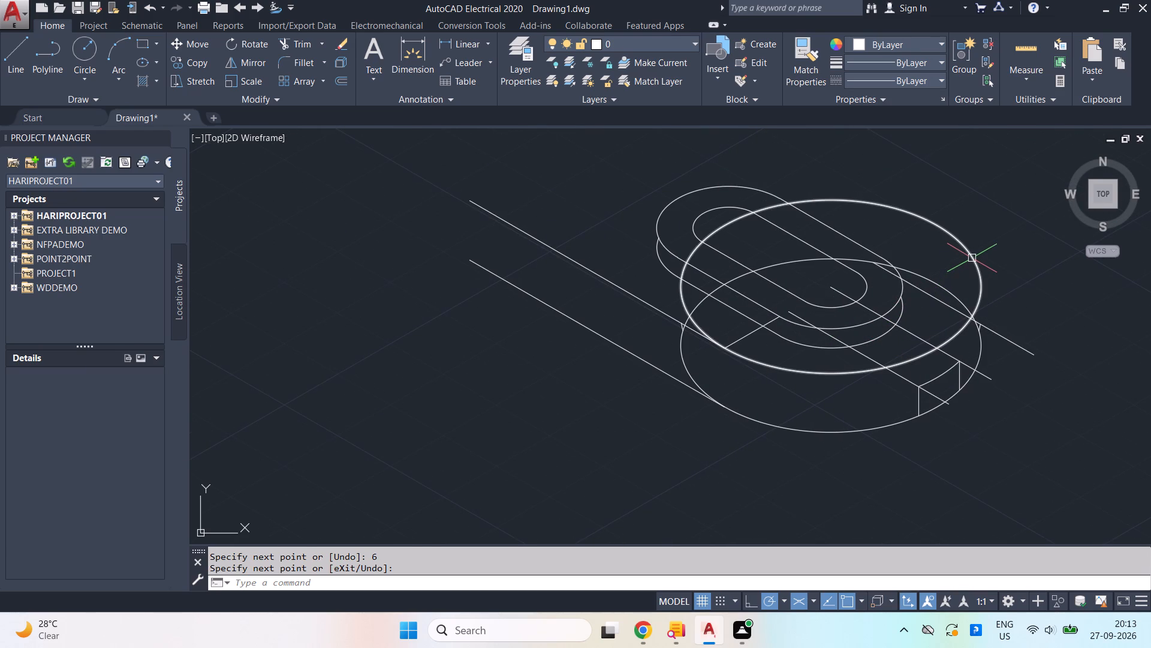
key("l")
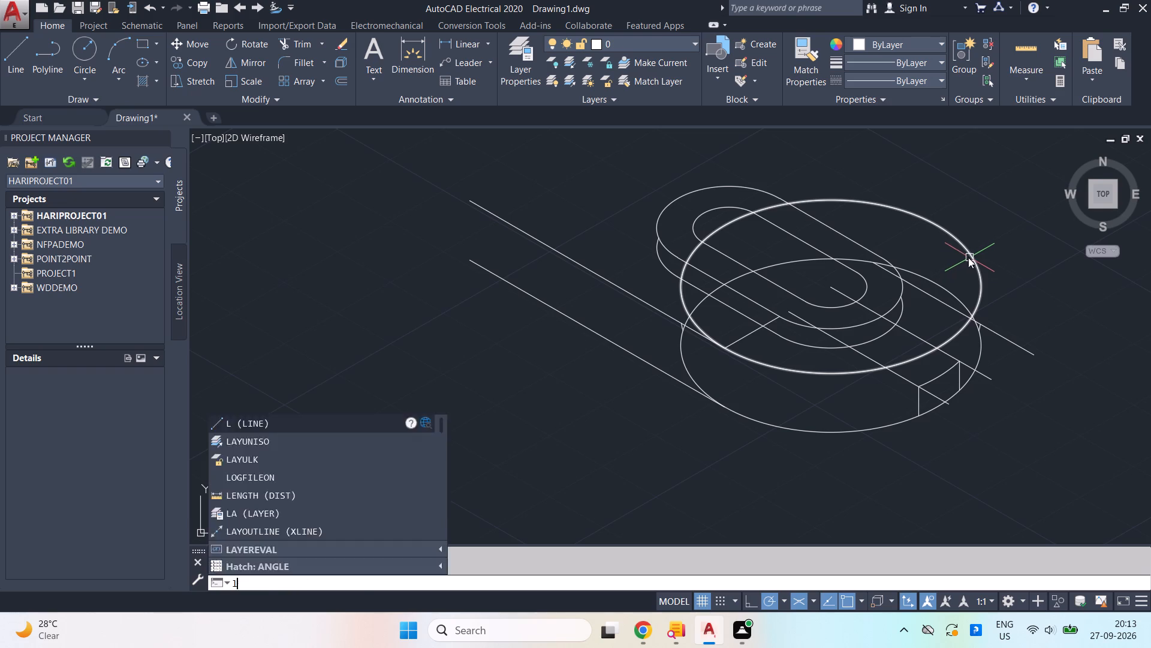
key("Return")
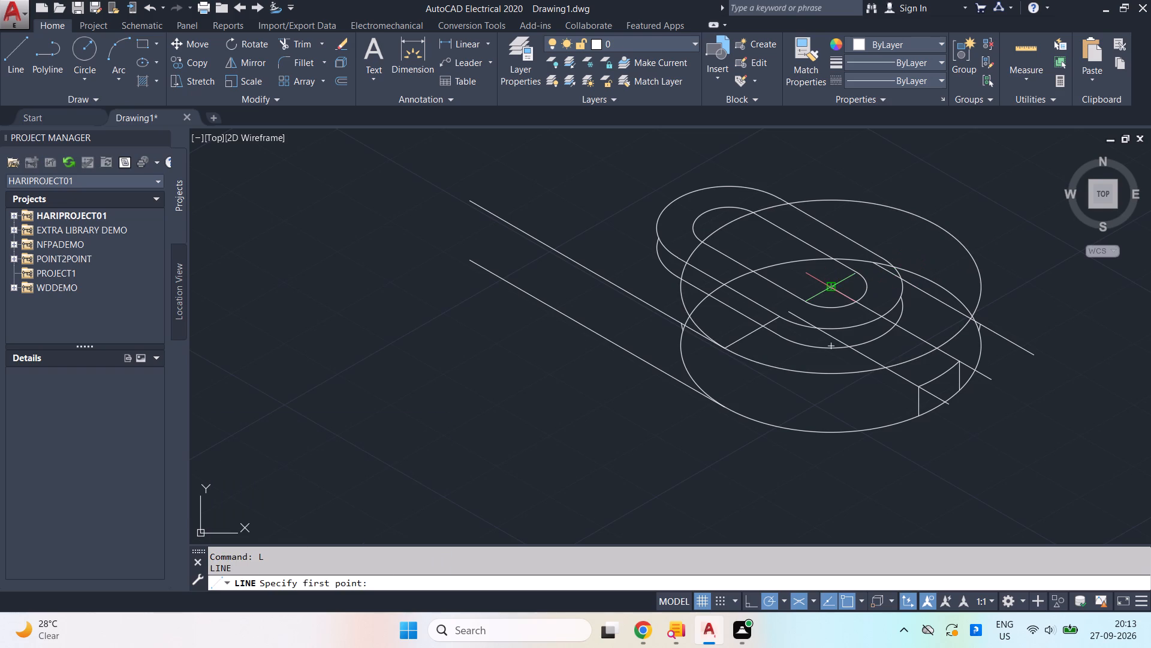
left_click(827, 286)
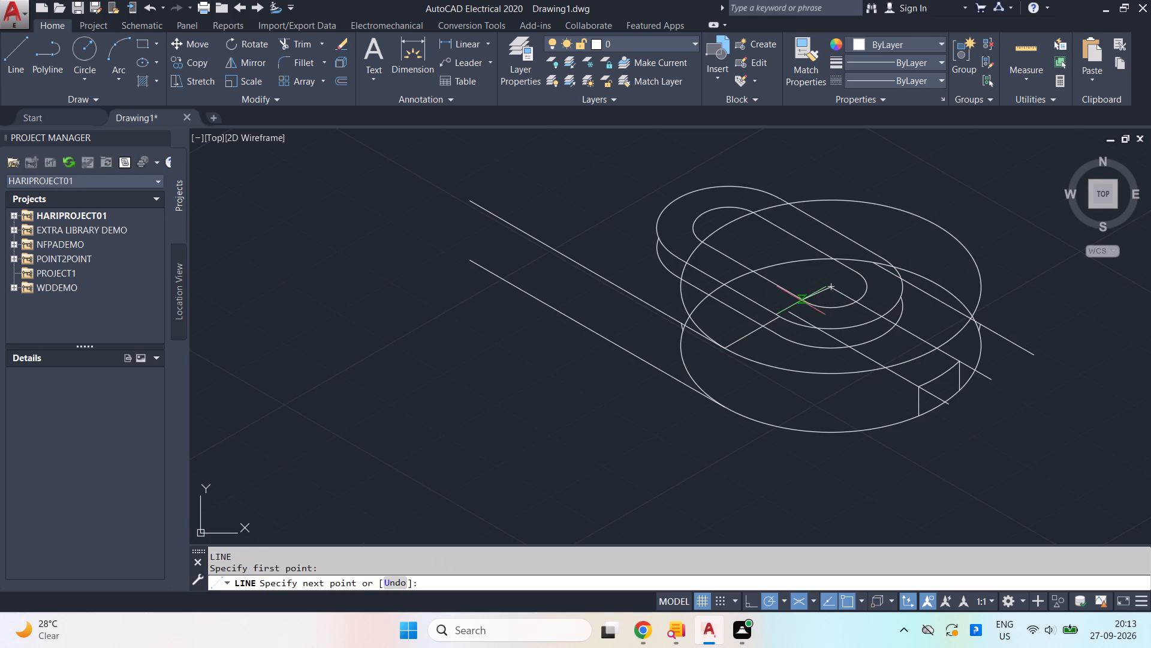
left_click(584, 430)
key("space")
key("space")
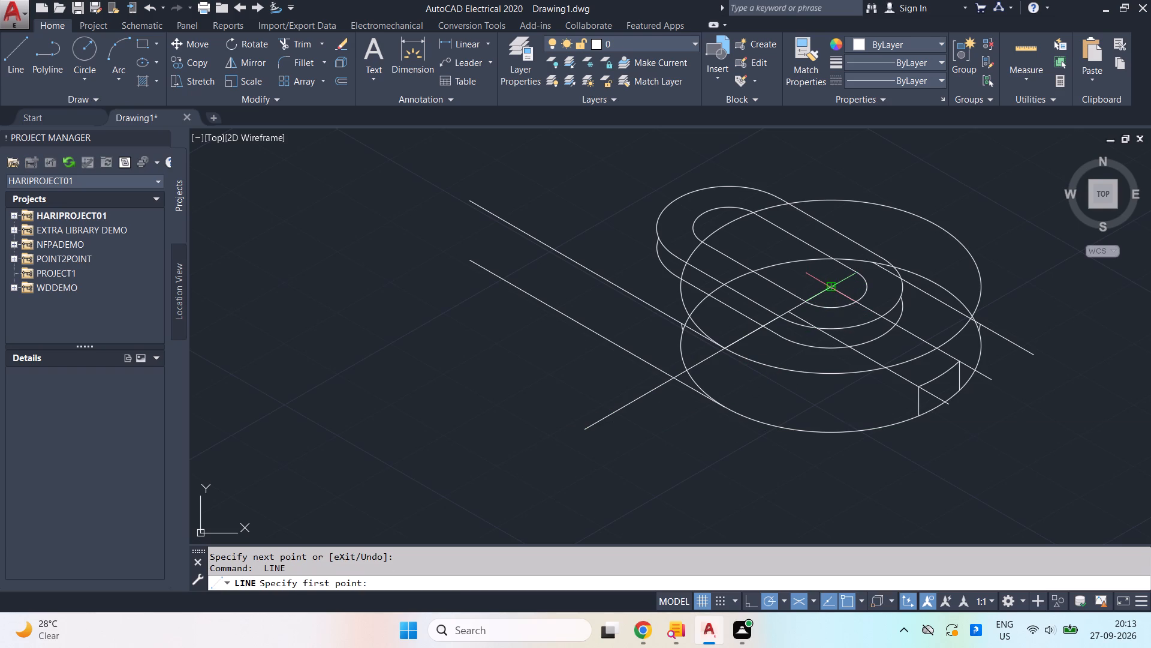
left_click(829, 288)
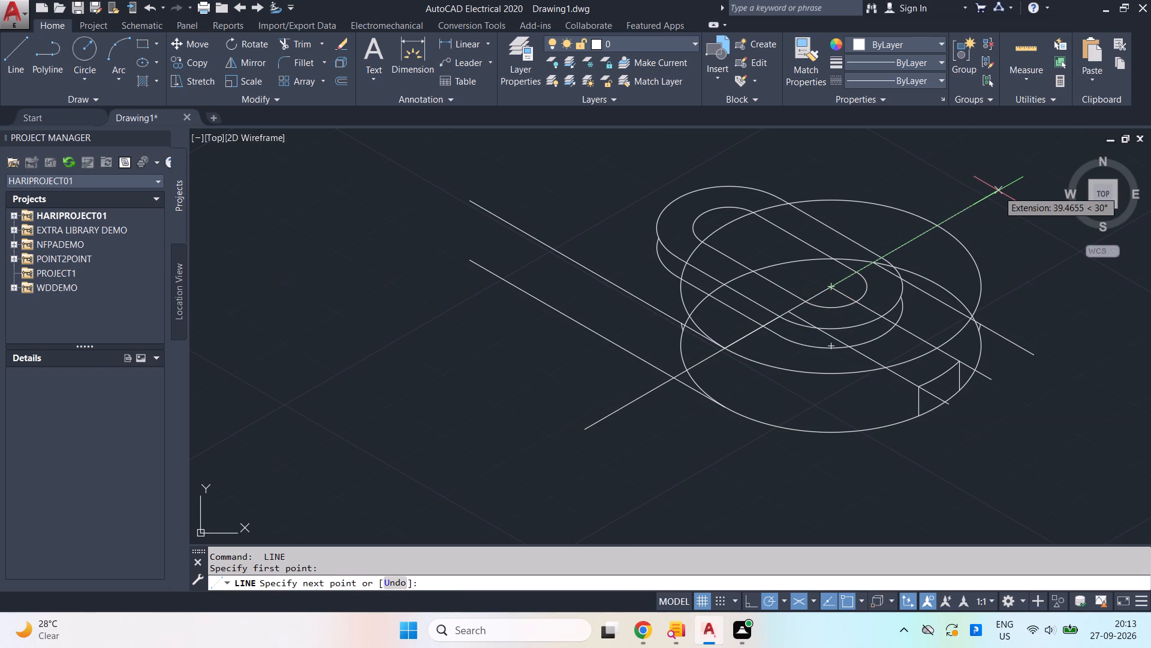
left_click(998, 190)
key("space")
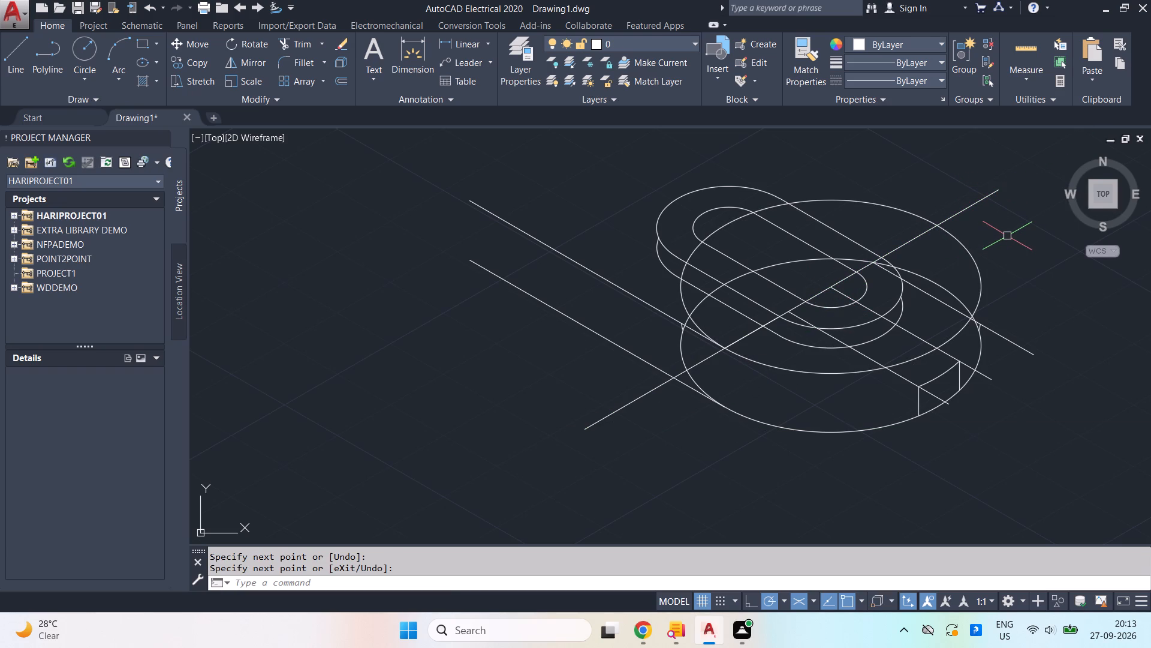
Trim the top isocircle's rear arc up to the 30° line, and the boss-edge and centre line segments beyond the boss.
key("t")
key("r")
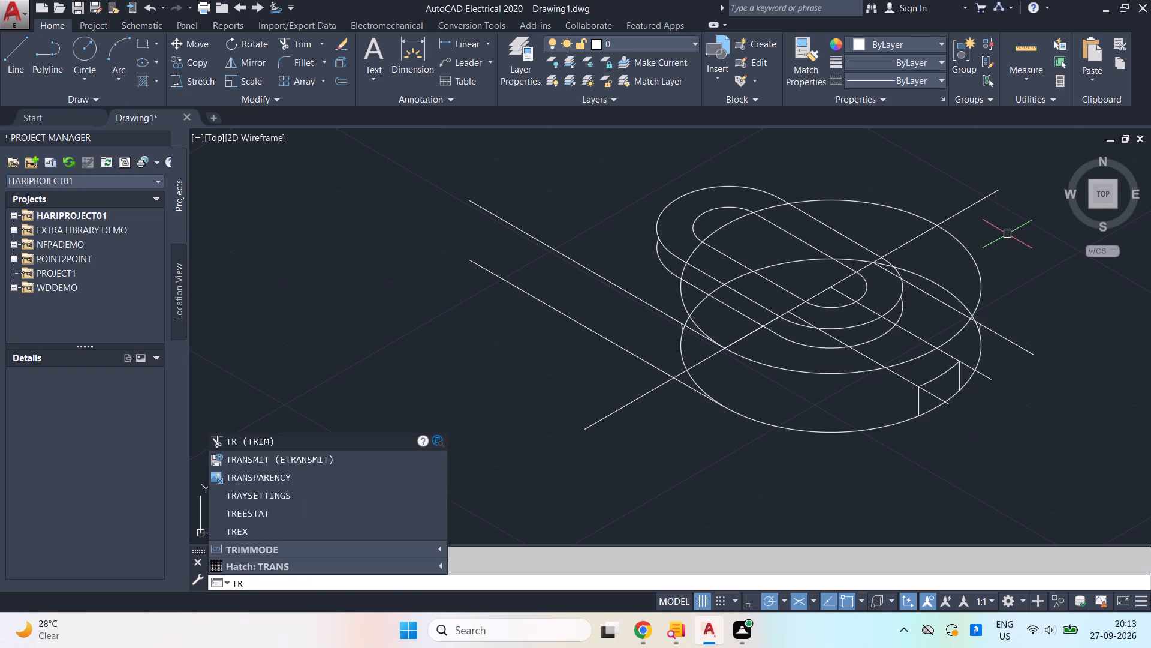
key("Return")
key("Return")
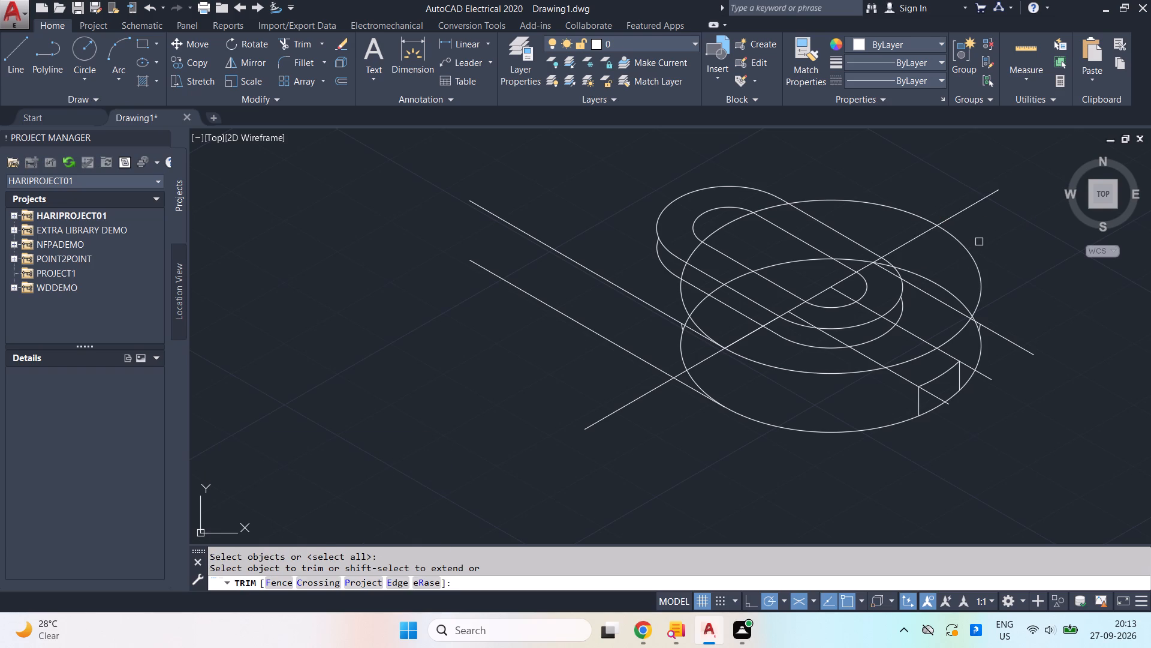
left_click(903, 215)
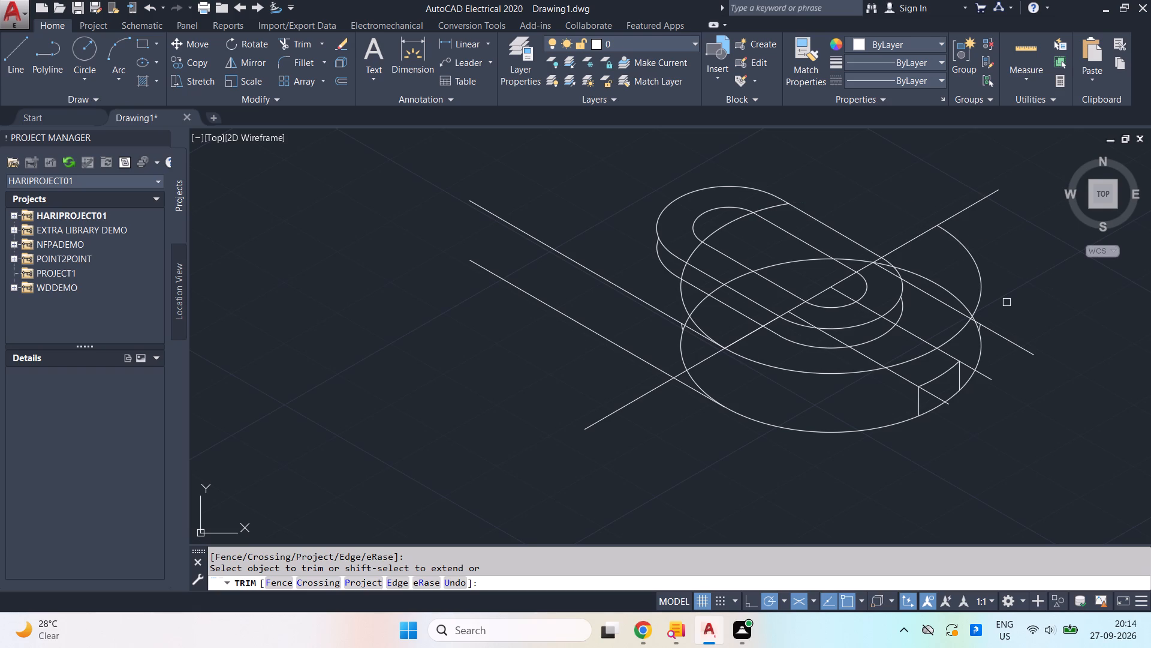
left_click(1007, 334)
left_click(941, 303)
left_click(919, 335)
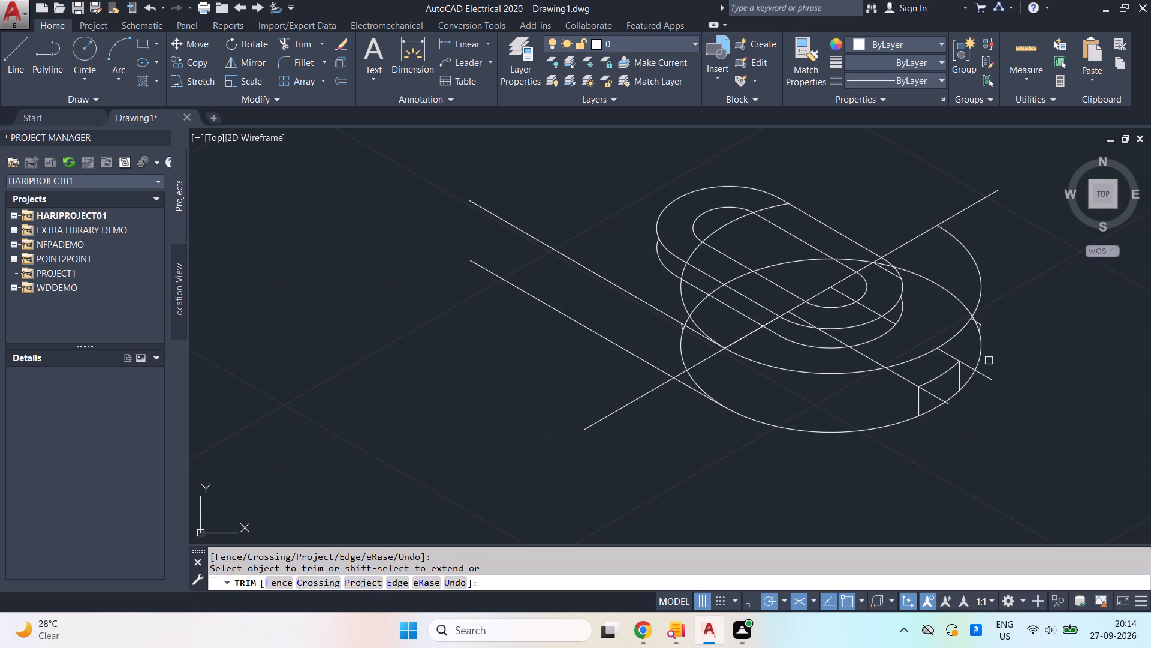
key("Escape")
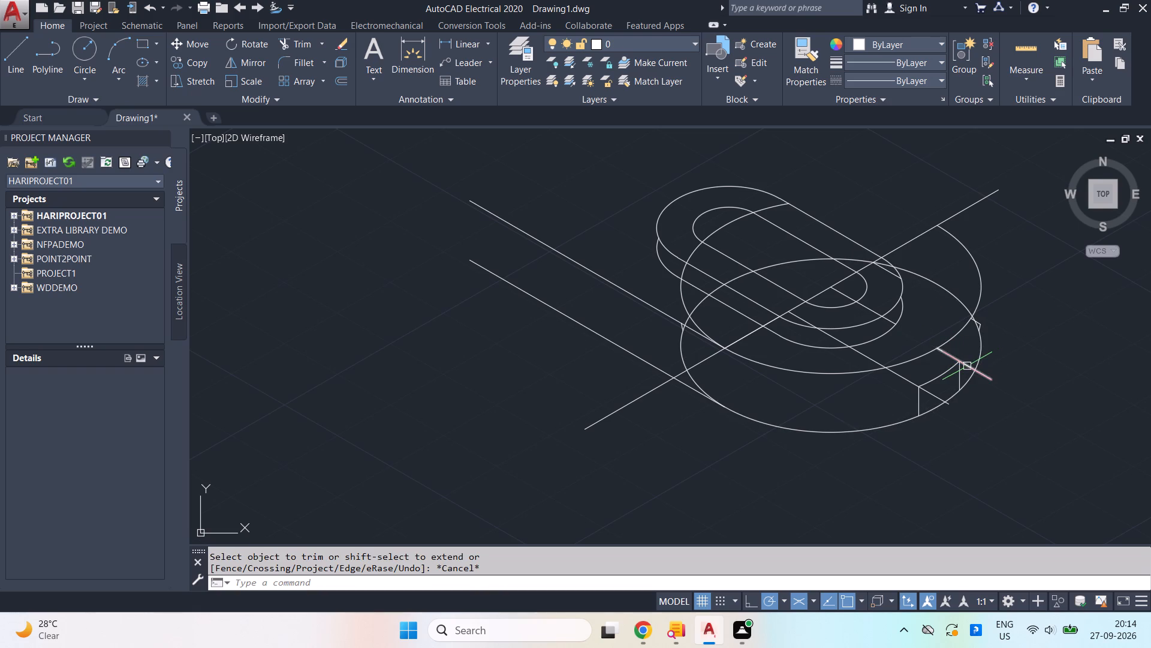
Erase the two remaining centre construction line pieces and the parallel construction line that runs to the notch.
left_click(967, 366)
left_click(870, 310)
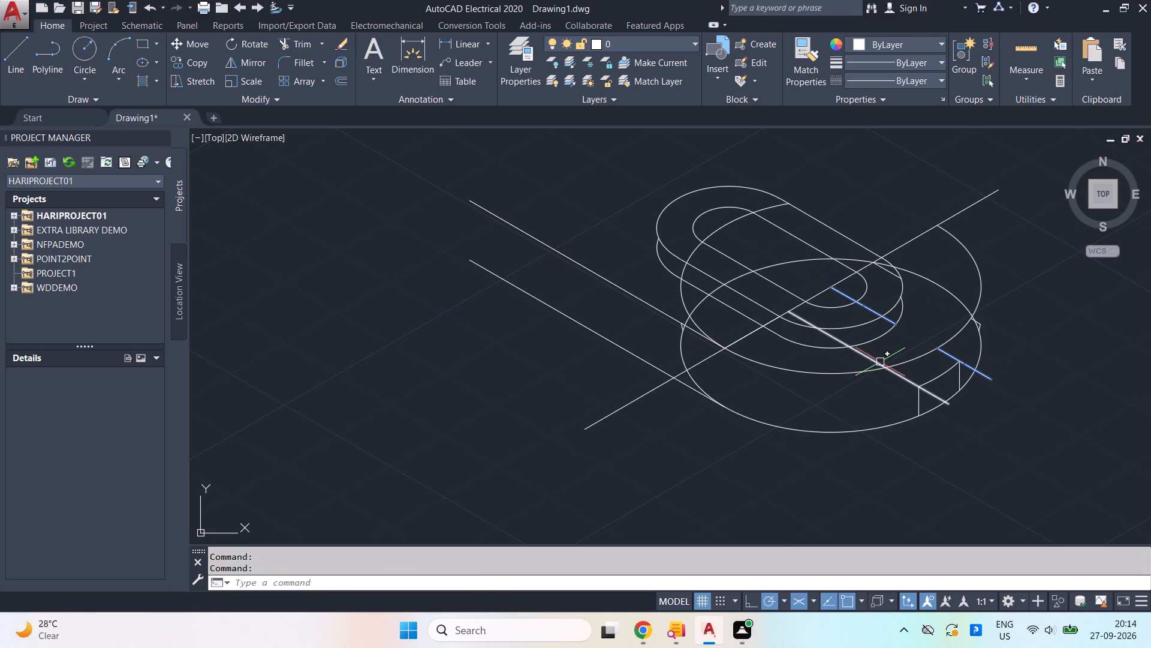
left_click(880, 362)
key("Delete")
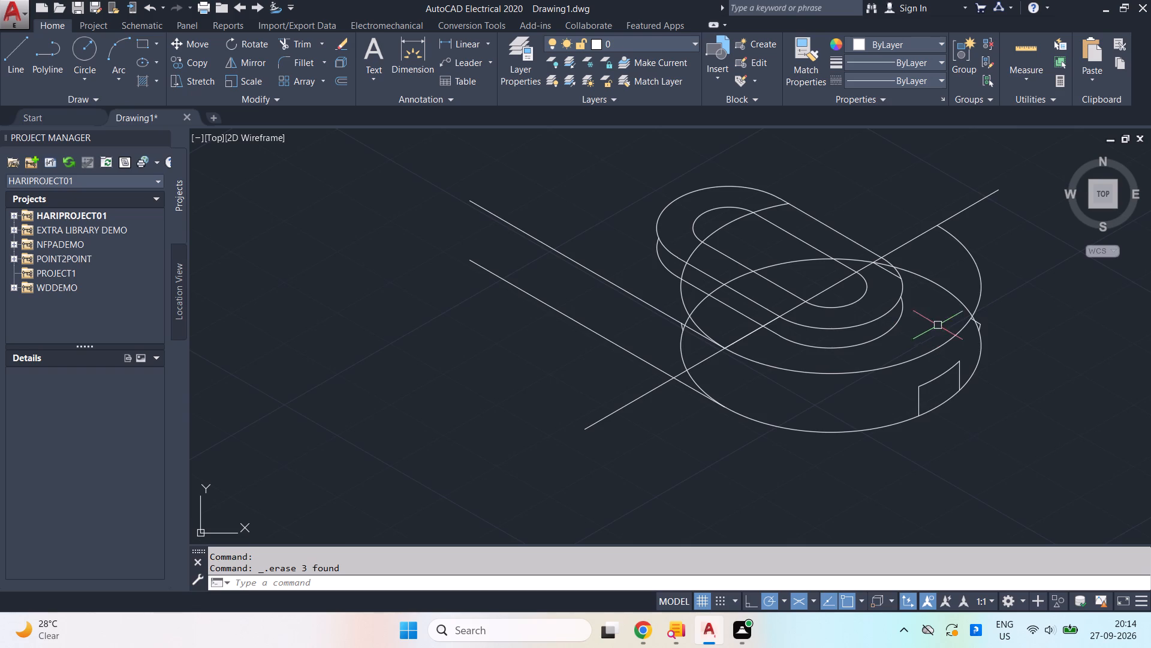
Erase the leftover short line and middle isocircle fragment on the far side, and the small arc fragment on the opposite side.
scroll(966, 317, "up", 2)
left_click(990, 329)
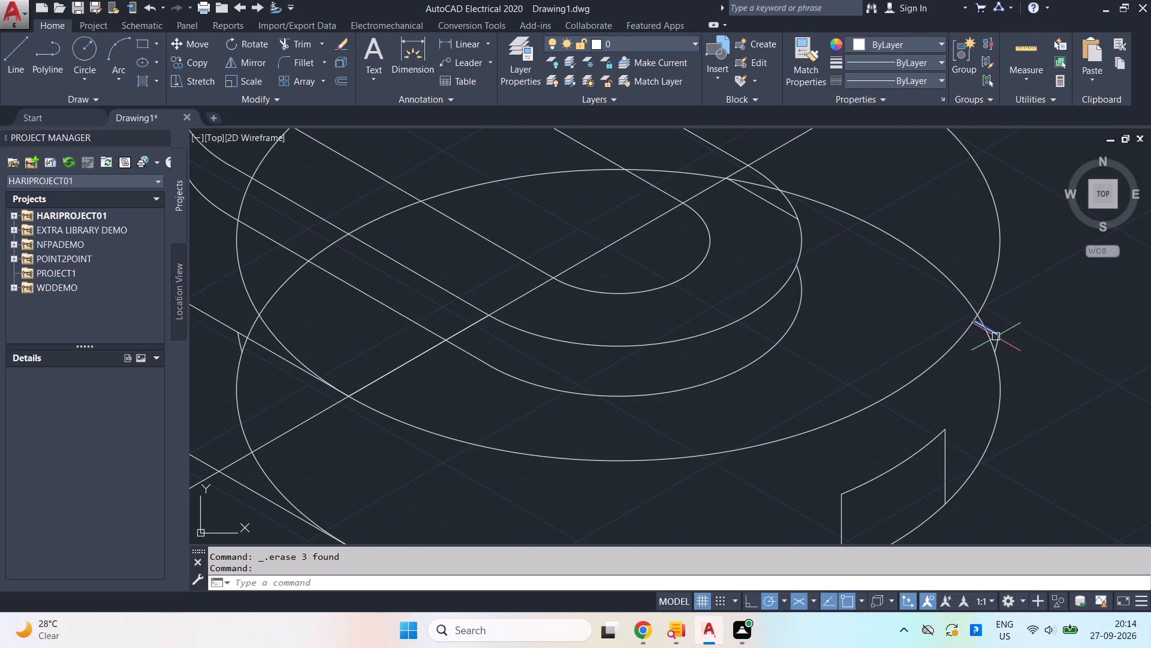
left_click(995, 338)
scroll(825, 445, "down", 1)
scroll(932, 355, "up", 2)
left_click(971, 433)
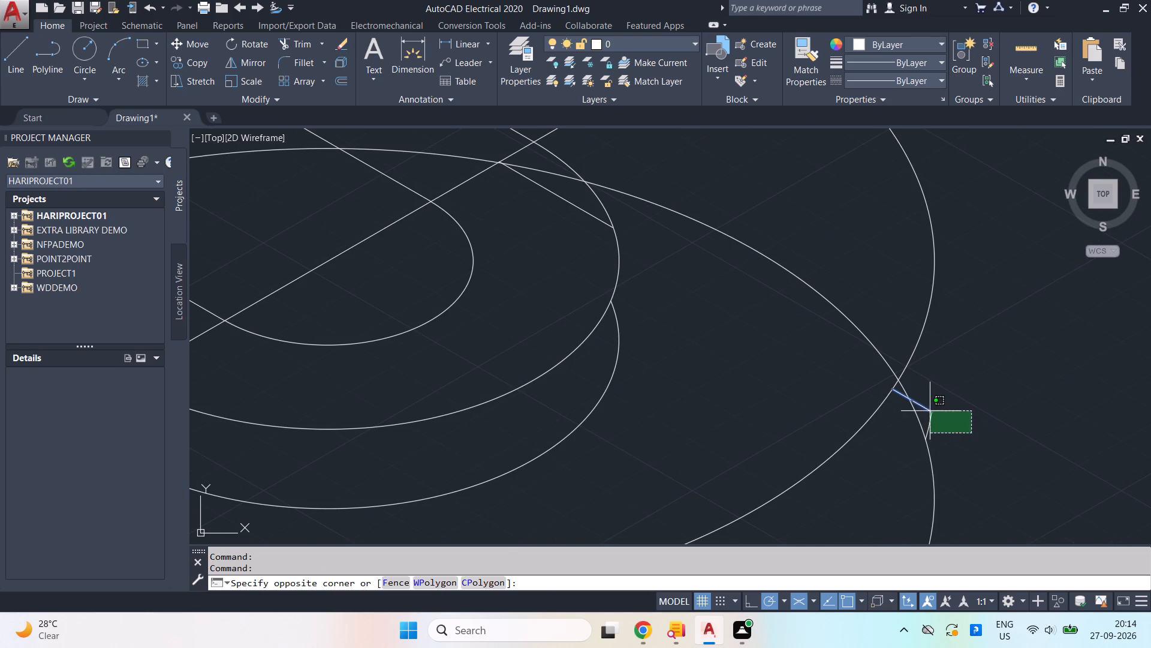
left_click(924, 406)
scroll(916, 419, "down", 4)
scroll(912, 419, "up", 1)
middle_click_drag(605, 531, 685, 467)
scroll(717, 413, "up", 2)
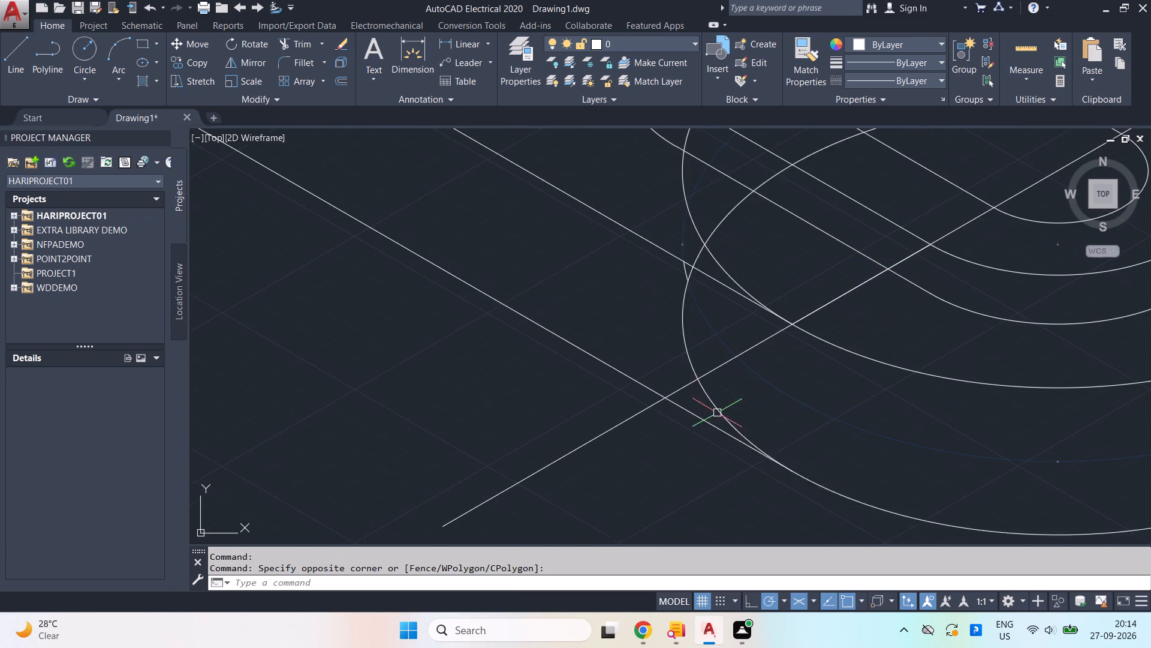
scroll(660, 268, "up", 2)
left_click(718, 266)
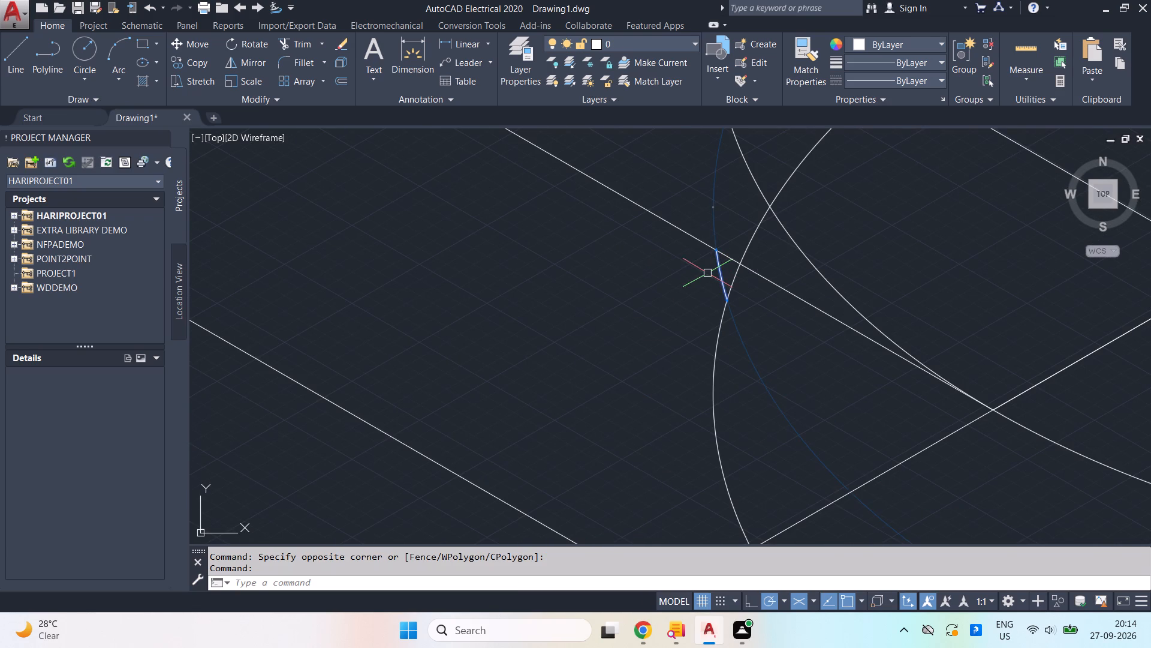
key("Delete")
Draw a vertical line about 21 units down from the intersection of the top and bottom isocircles on the notch side.
scroll(830, 306, "down", 4)
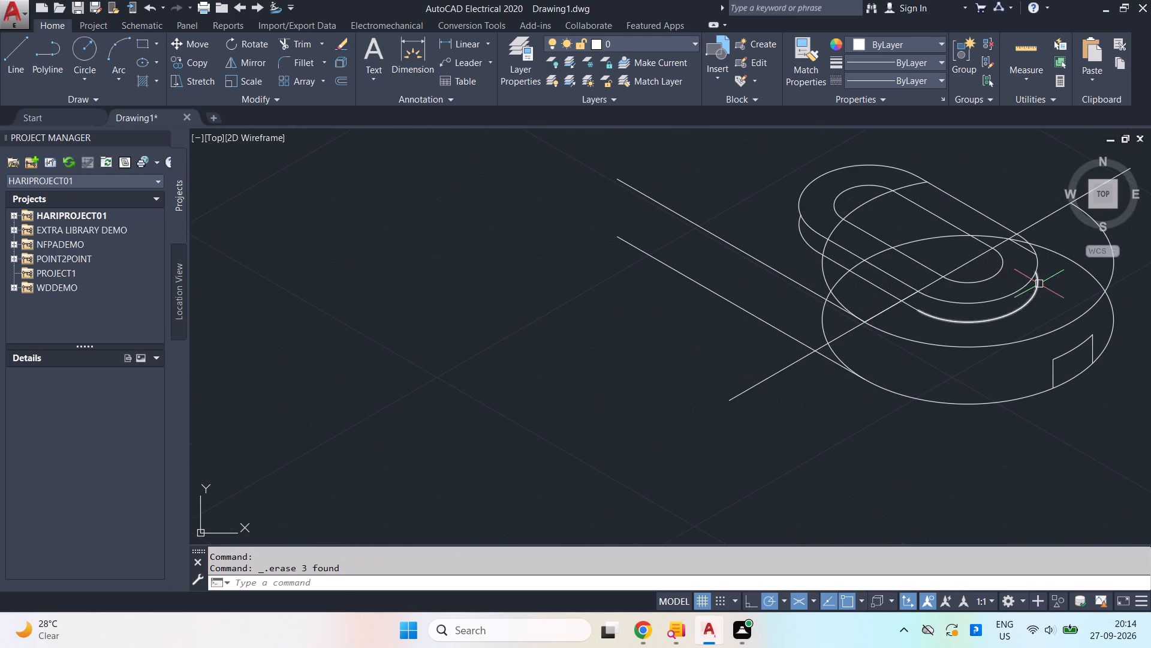
middle_click_drag(1034, 289, 924, 314)
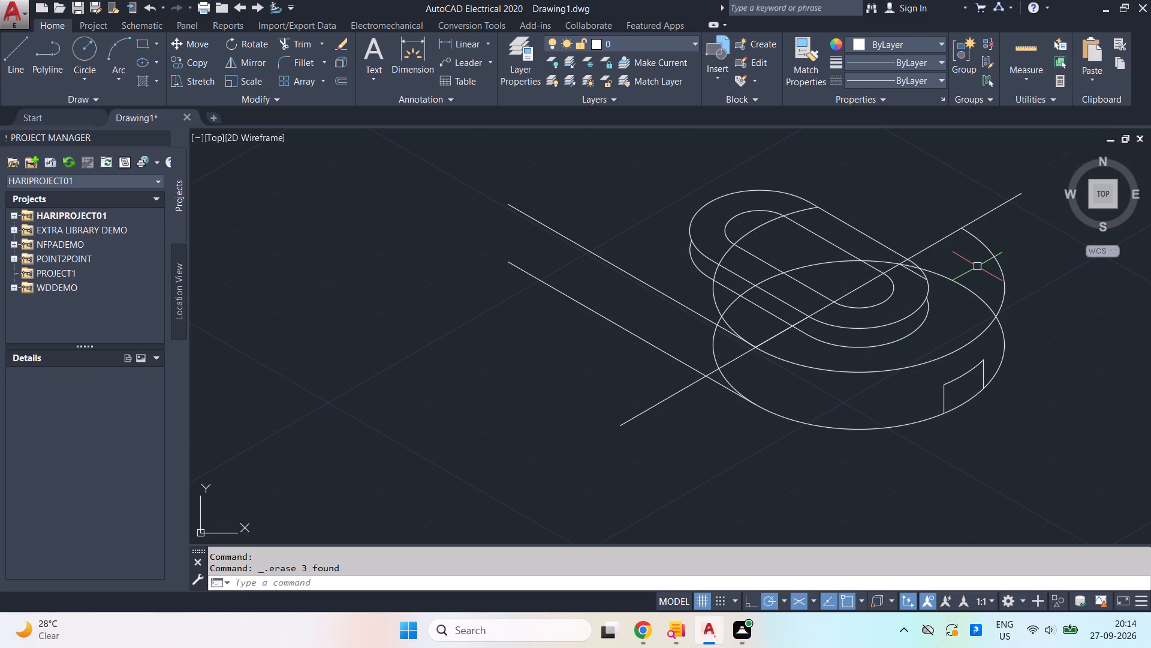
scroll(974, 271, "up", 1)
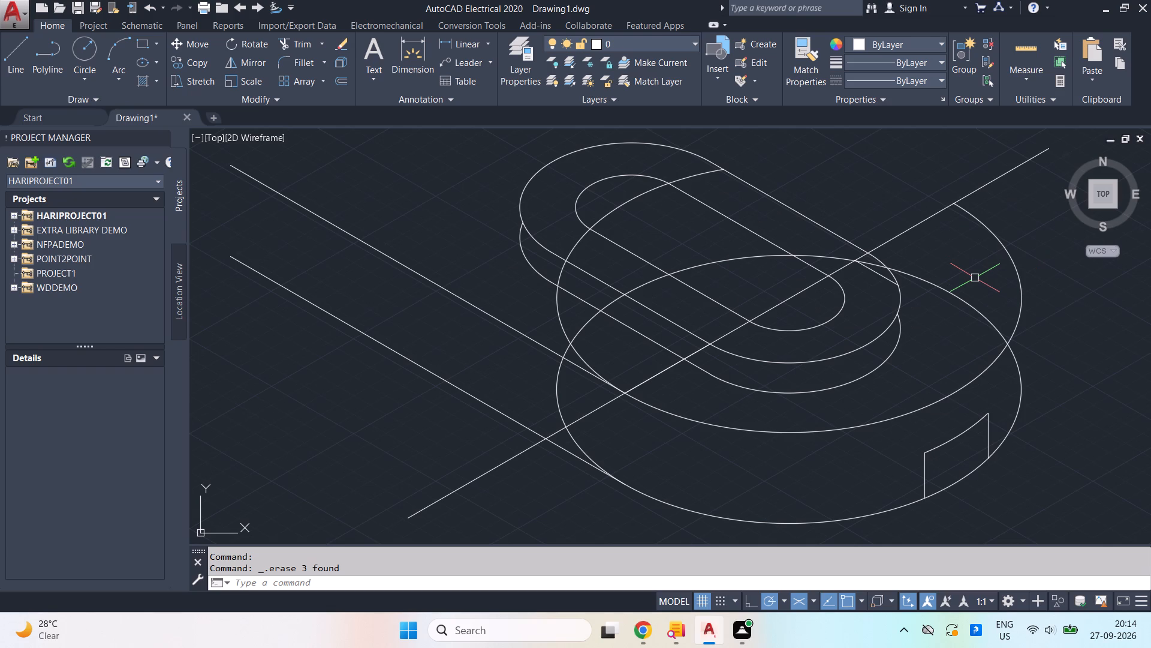
key("l")
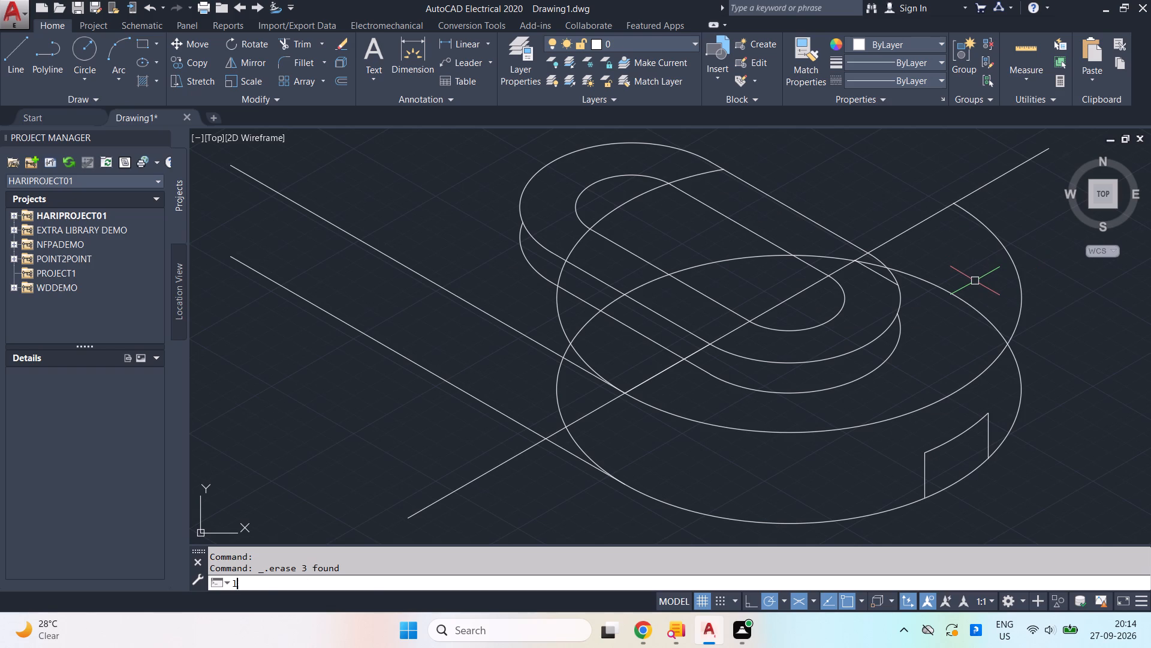
key("Return")
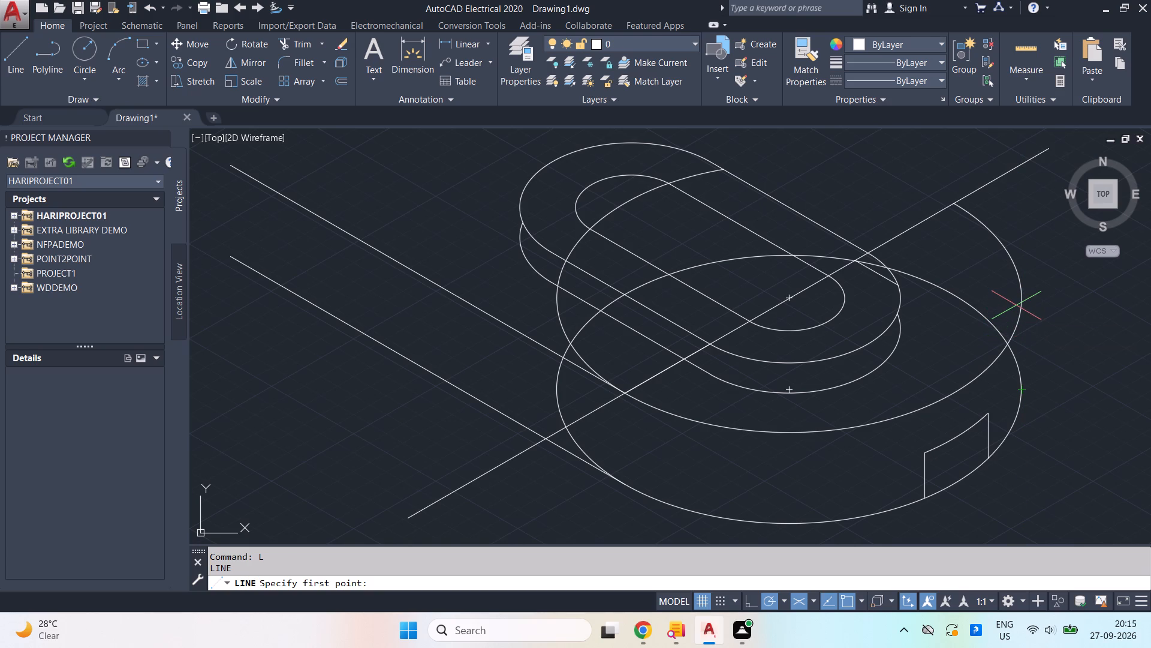
left_click(1008, 346)
left_click(1006, 506)
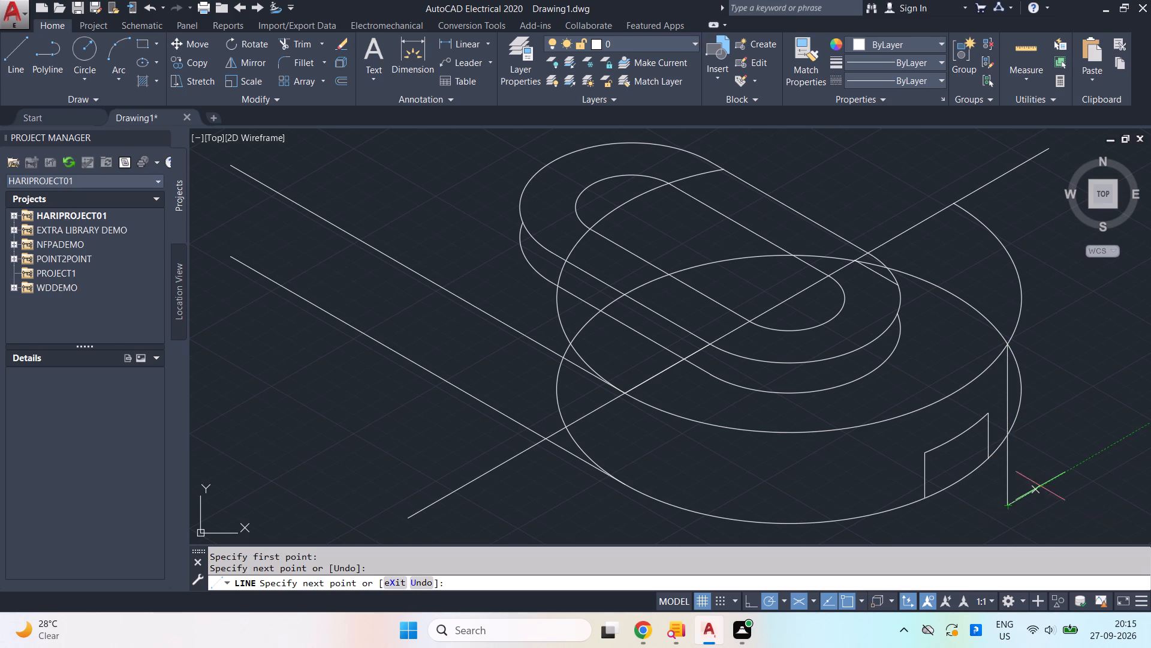
key("space")
Trim the bottom isocircle's bulge outside the new vertical line and the line's overhang below the bottom isocircle.
type("tr")
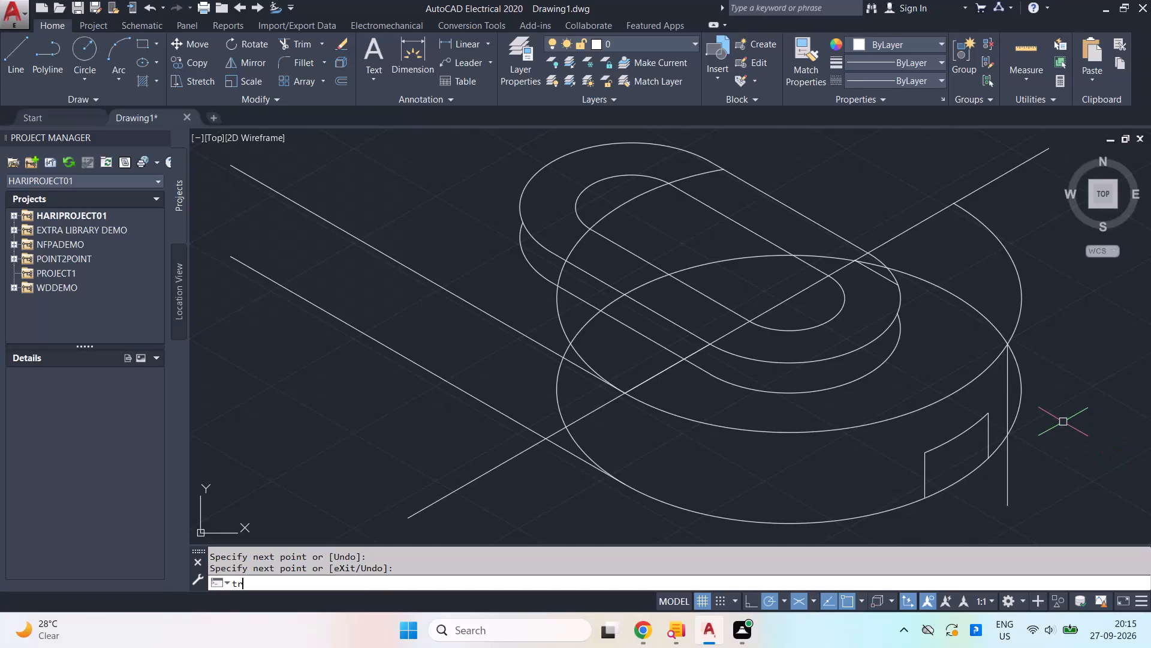
key("Return")
key("Return")
left_click(1036, 416)
left_click(1014, 391)
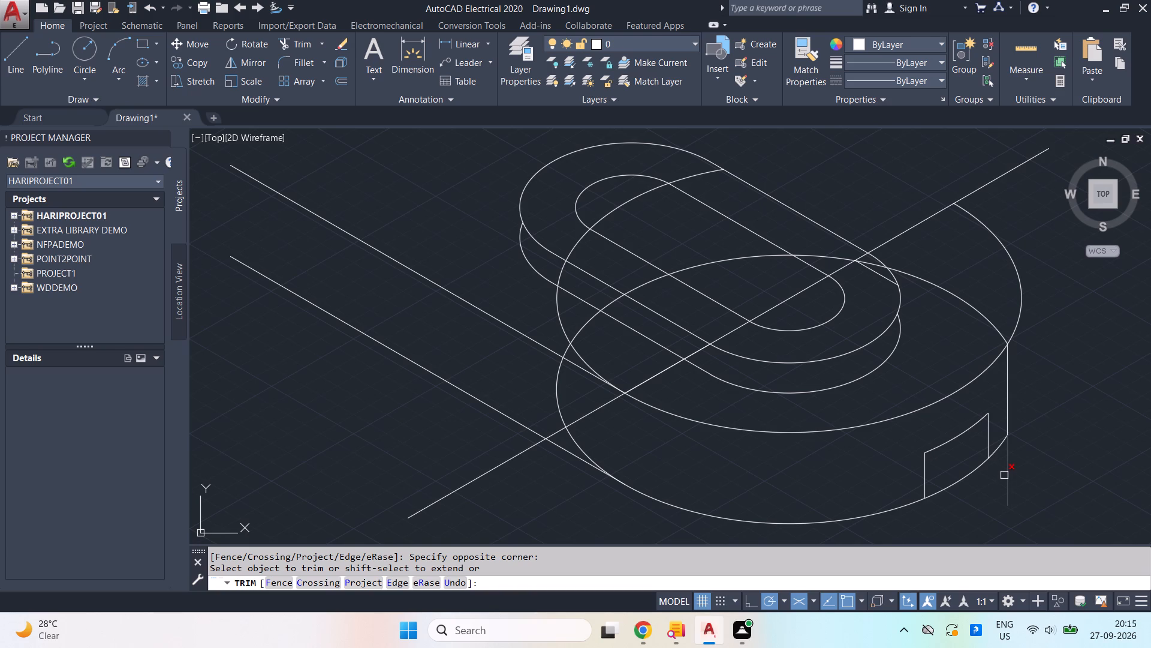
left_click(1004, 475)
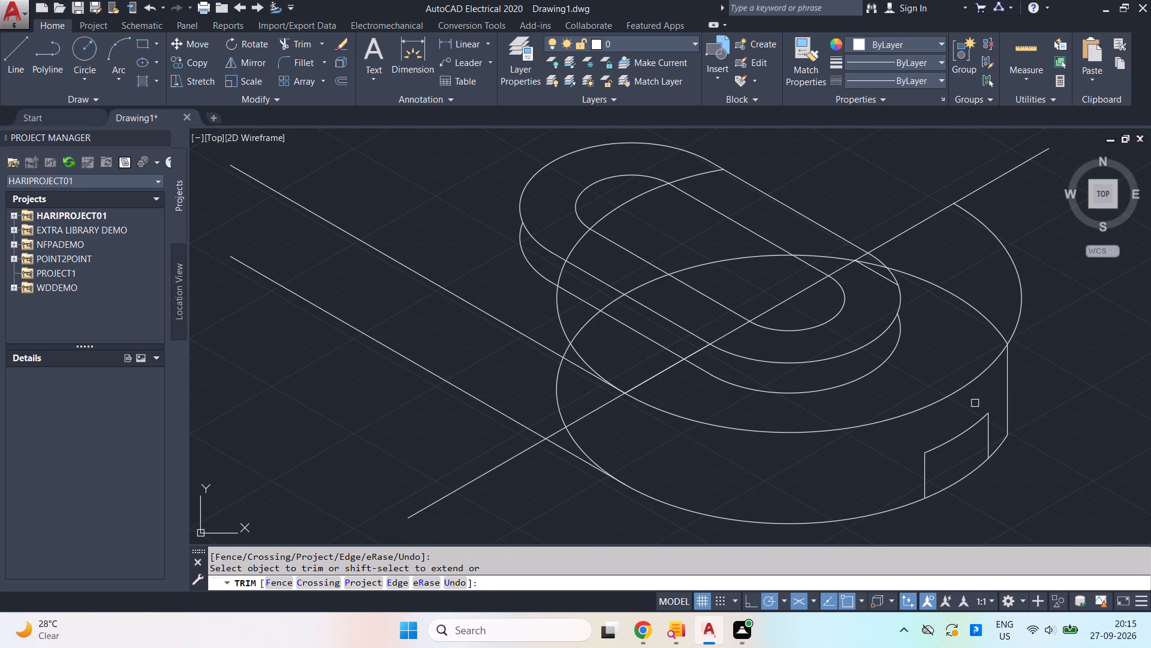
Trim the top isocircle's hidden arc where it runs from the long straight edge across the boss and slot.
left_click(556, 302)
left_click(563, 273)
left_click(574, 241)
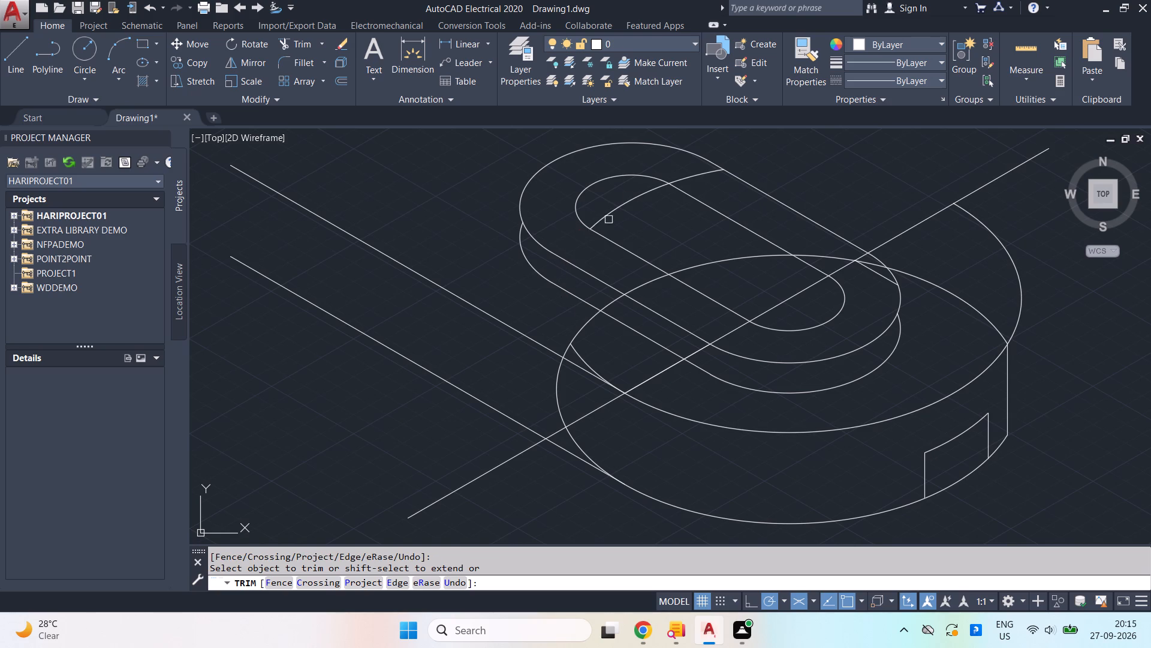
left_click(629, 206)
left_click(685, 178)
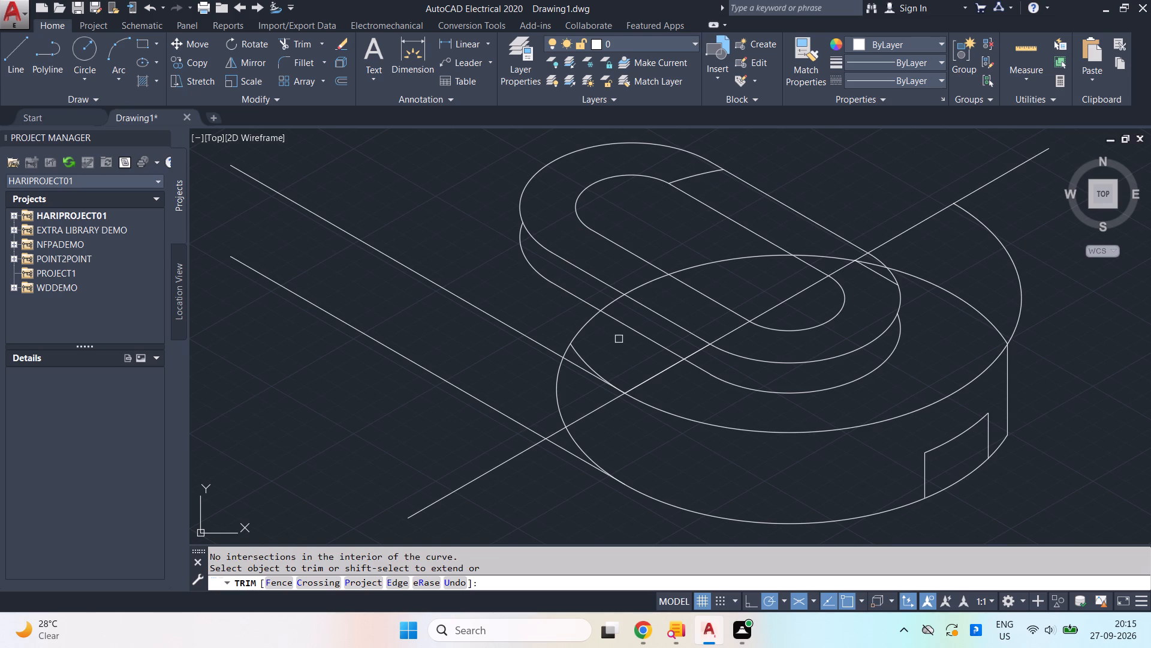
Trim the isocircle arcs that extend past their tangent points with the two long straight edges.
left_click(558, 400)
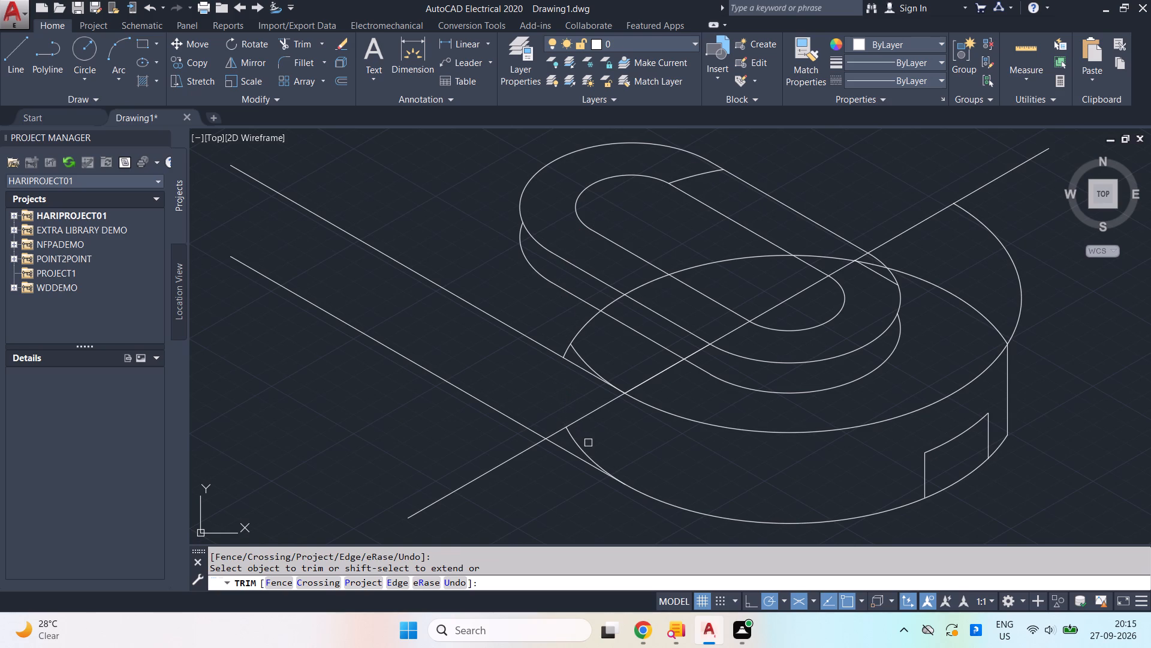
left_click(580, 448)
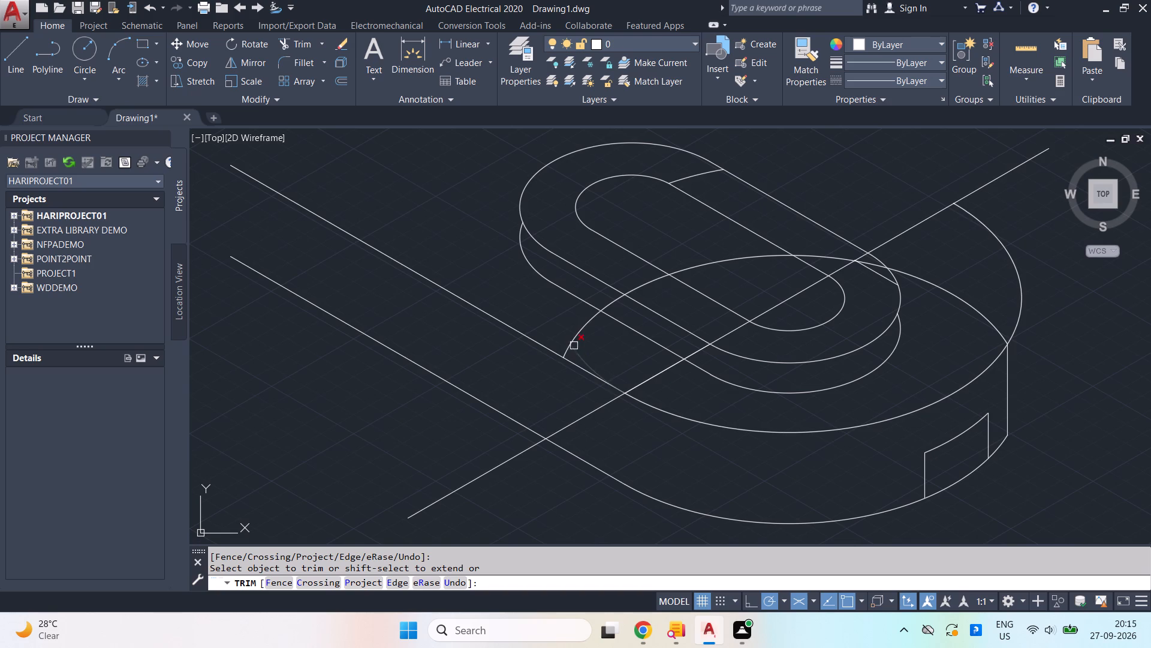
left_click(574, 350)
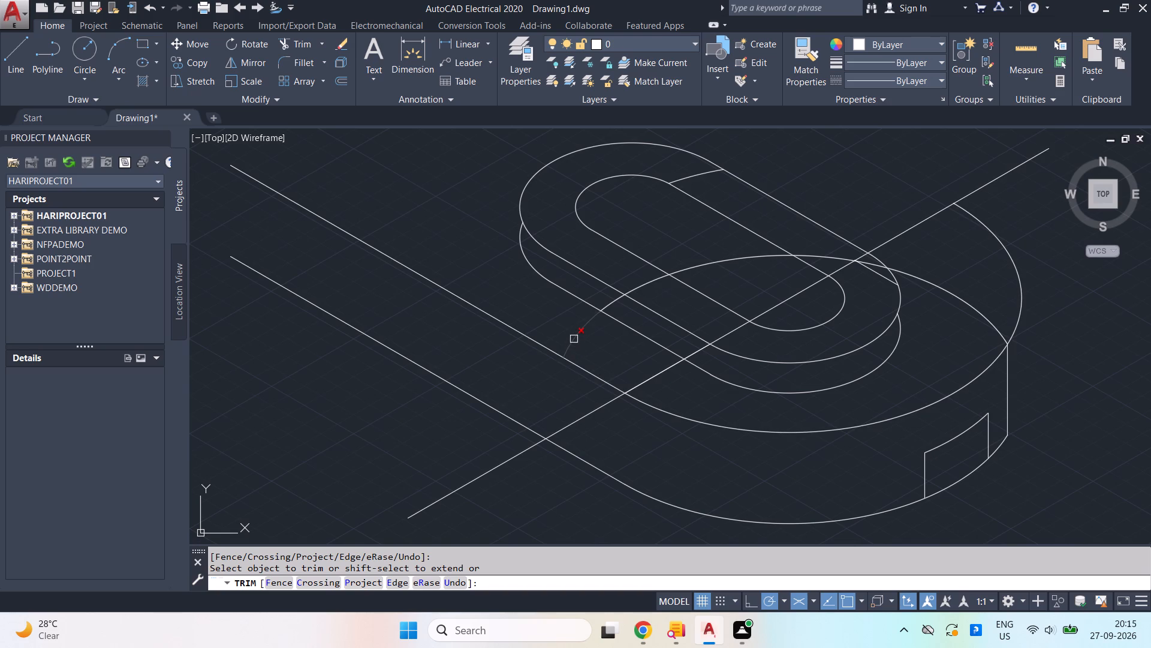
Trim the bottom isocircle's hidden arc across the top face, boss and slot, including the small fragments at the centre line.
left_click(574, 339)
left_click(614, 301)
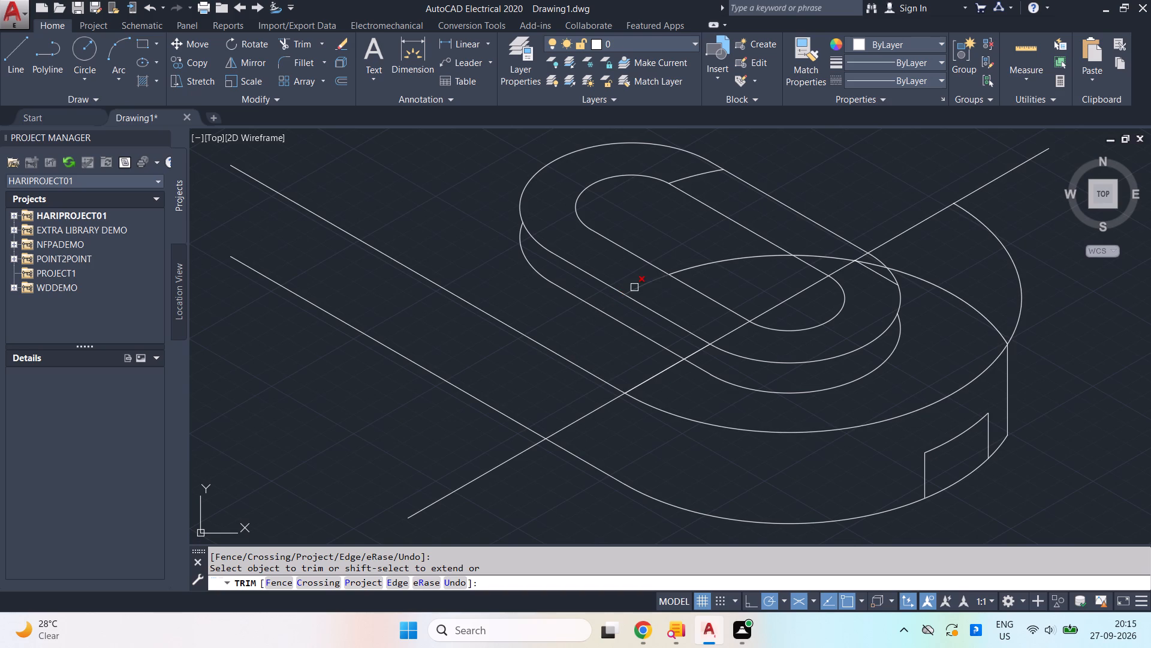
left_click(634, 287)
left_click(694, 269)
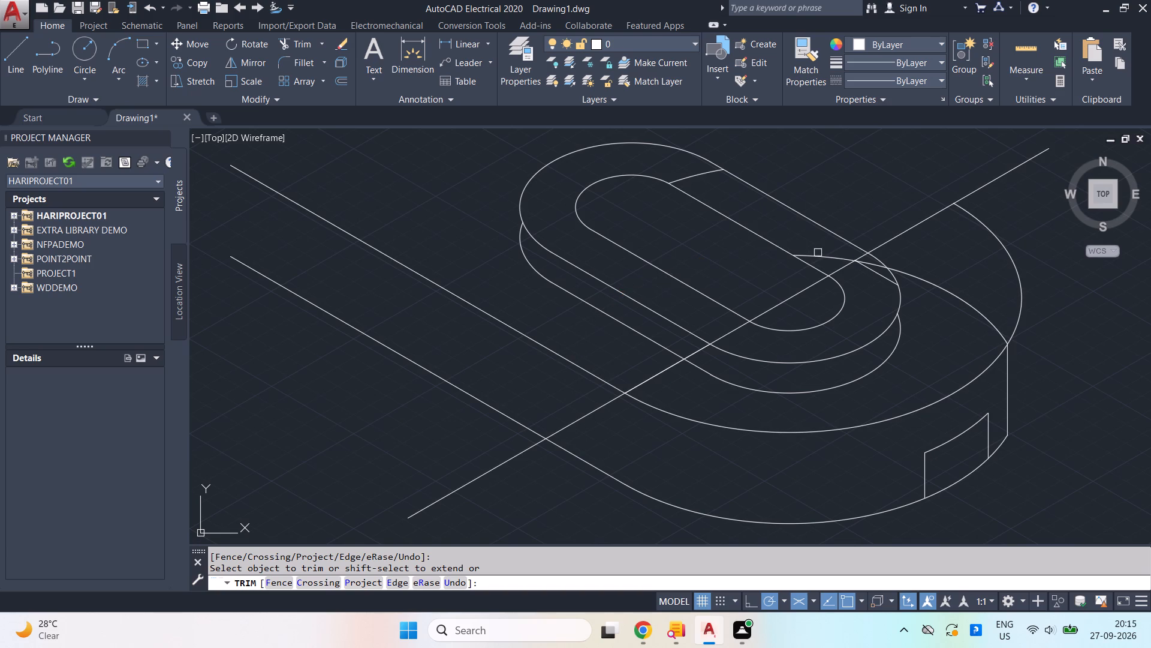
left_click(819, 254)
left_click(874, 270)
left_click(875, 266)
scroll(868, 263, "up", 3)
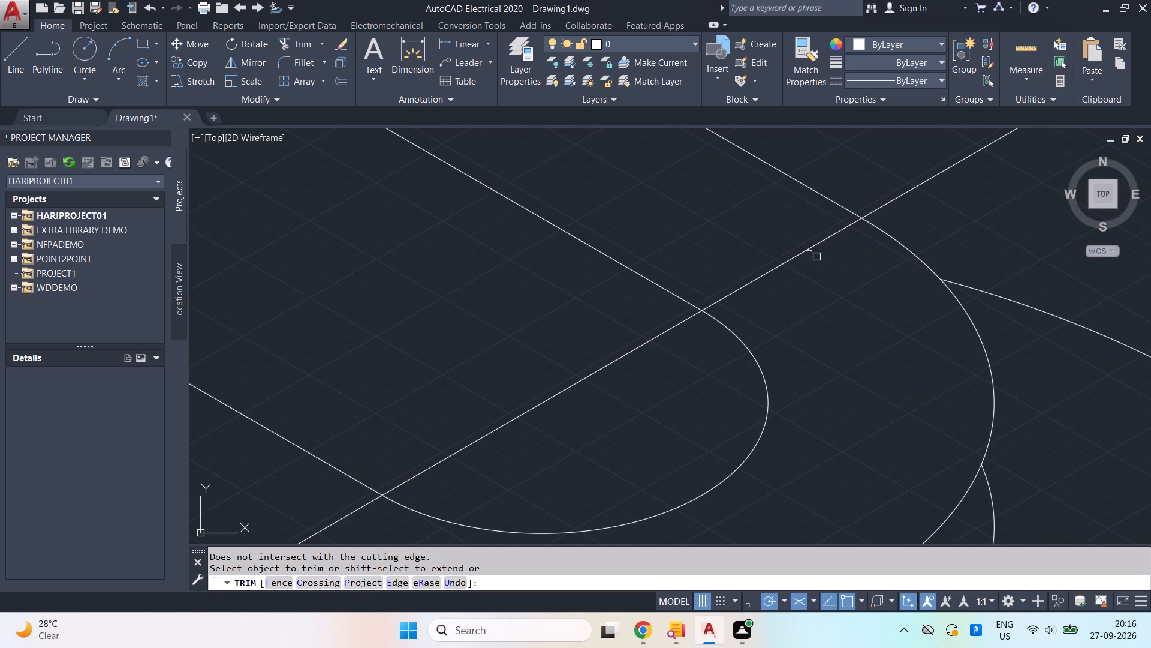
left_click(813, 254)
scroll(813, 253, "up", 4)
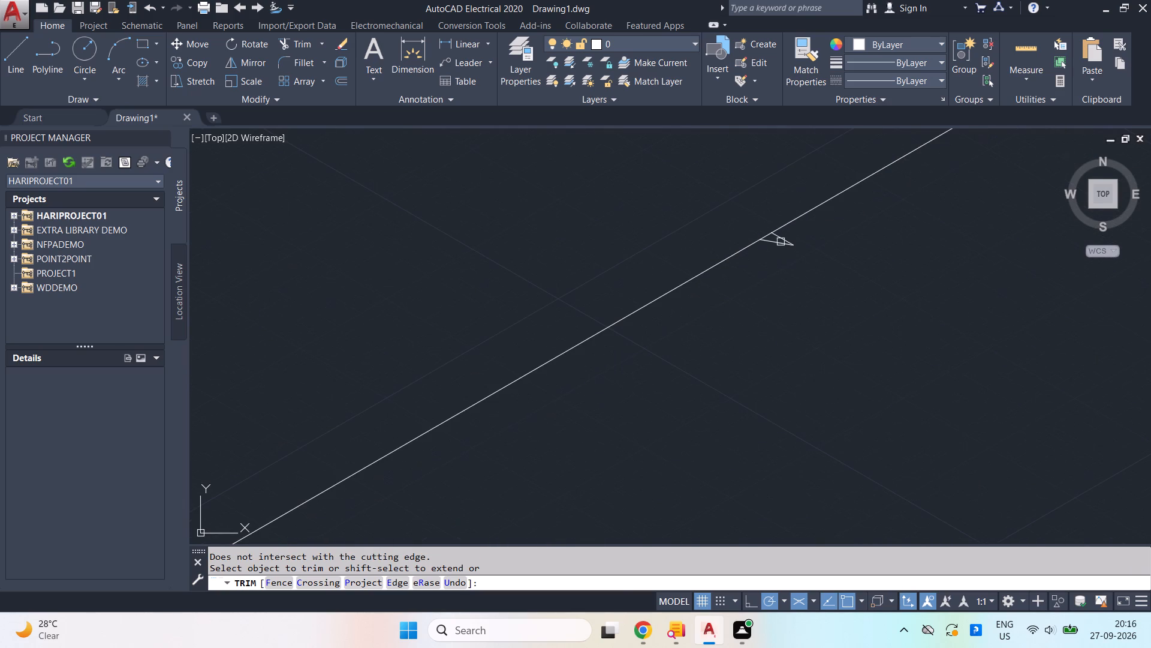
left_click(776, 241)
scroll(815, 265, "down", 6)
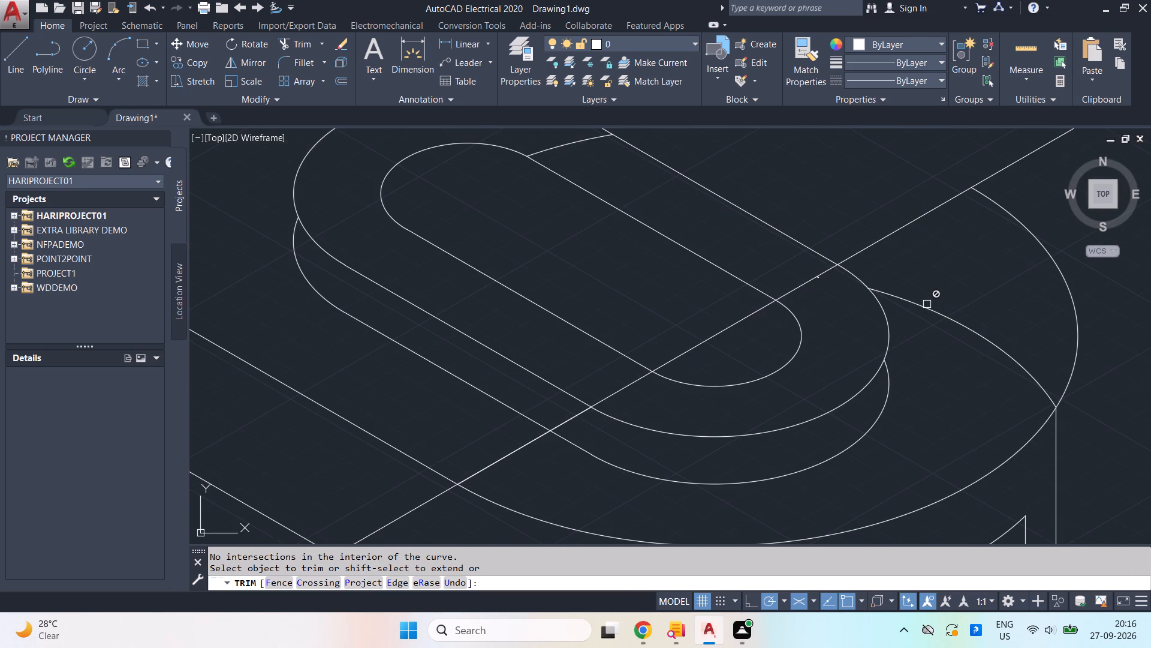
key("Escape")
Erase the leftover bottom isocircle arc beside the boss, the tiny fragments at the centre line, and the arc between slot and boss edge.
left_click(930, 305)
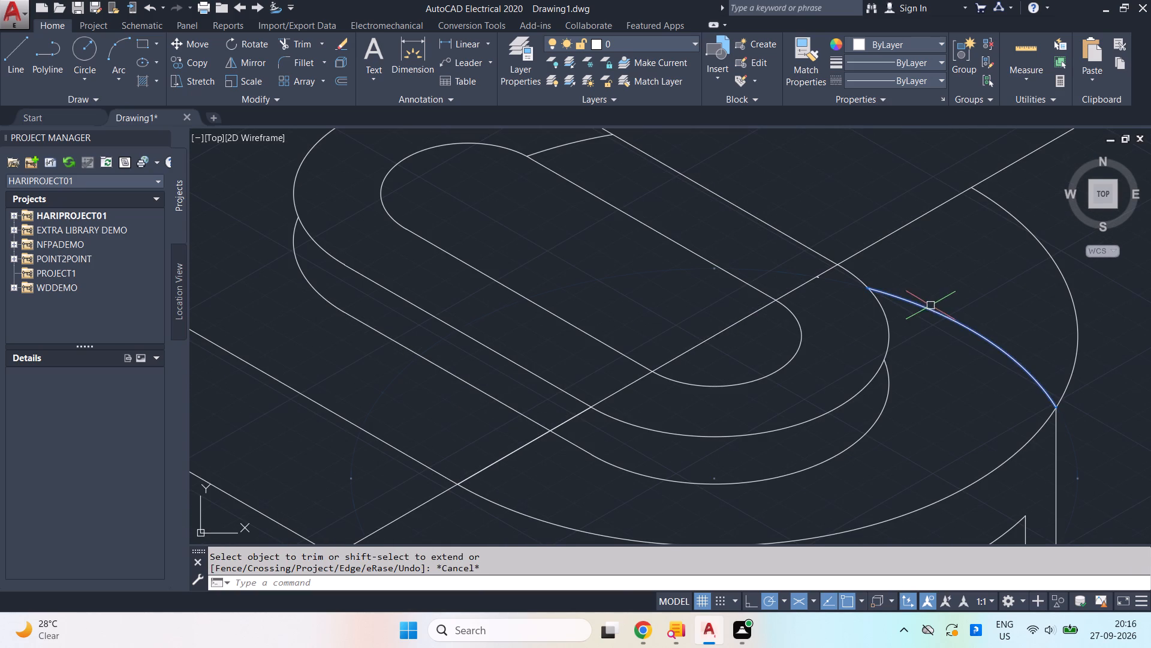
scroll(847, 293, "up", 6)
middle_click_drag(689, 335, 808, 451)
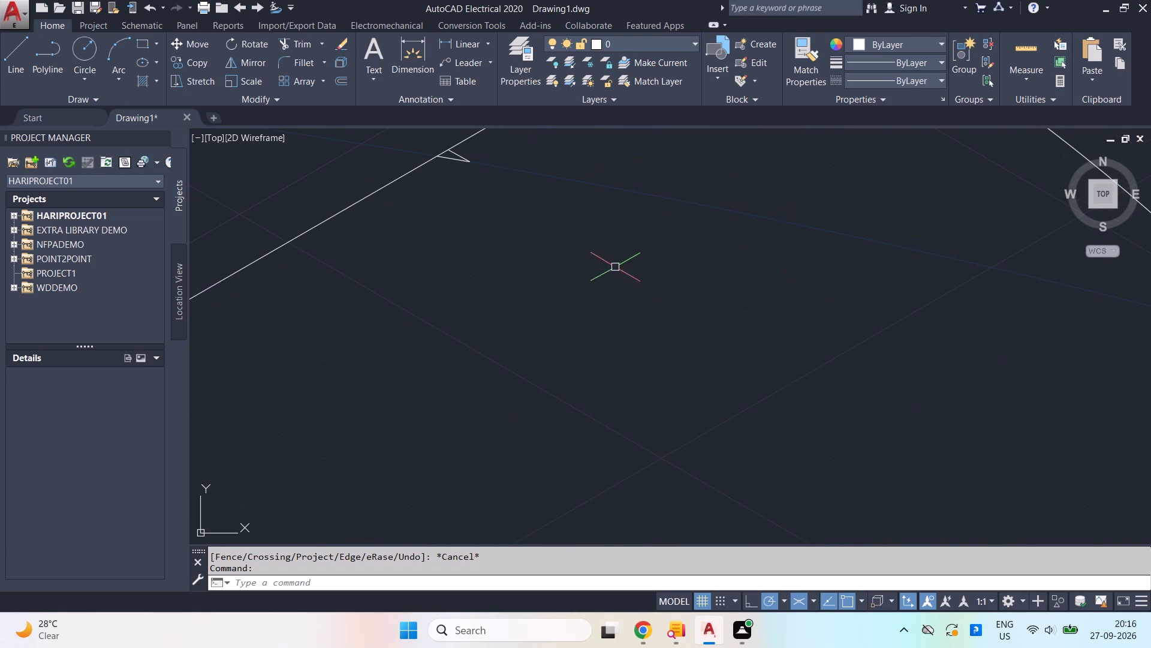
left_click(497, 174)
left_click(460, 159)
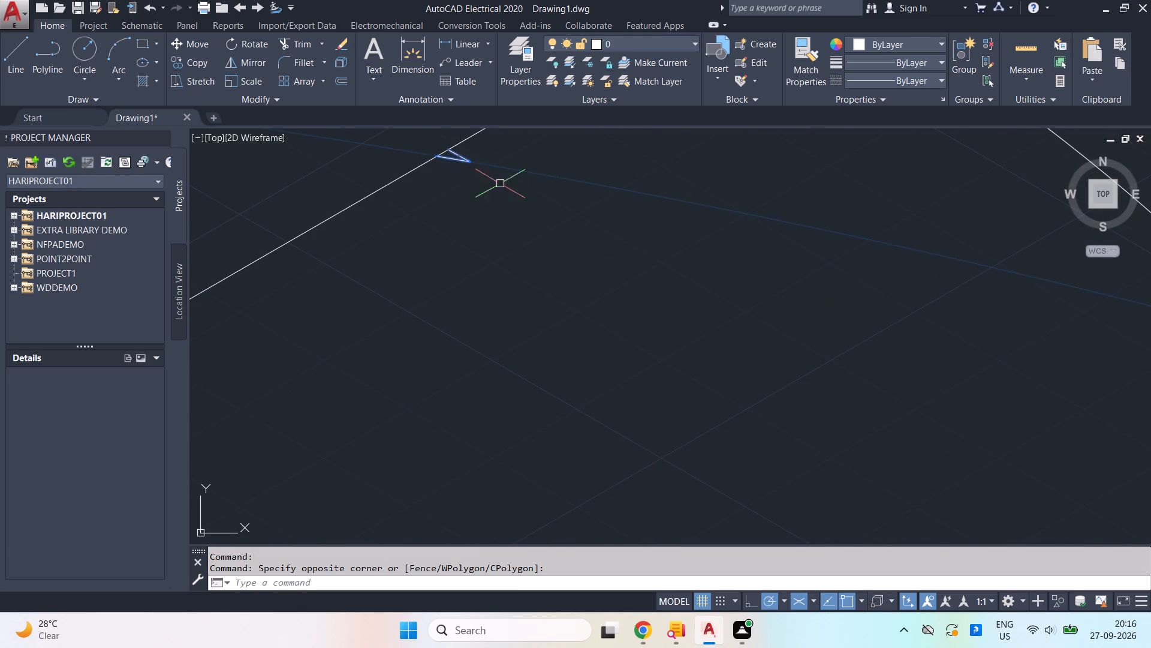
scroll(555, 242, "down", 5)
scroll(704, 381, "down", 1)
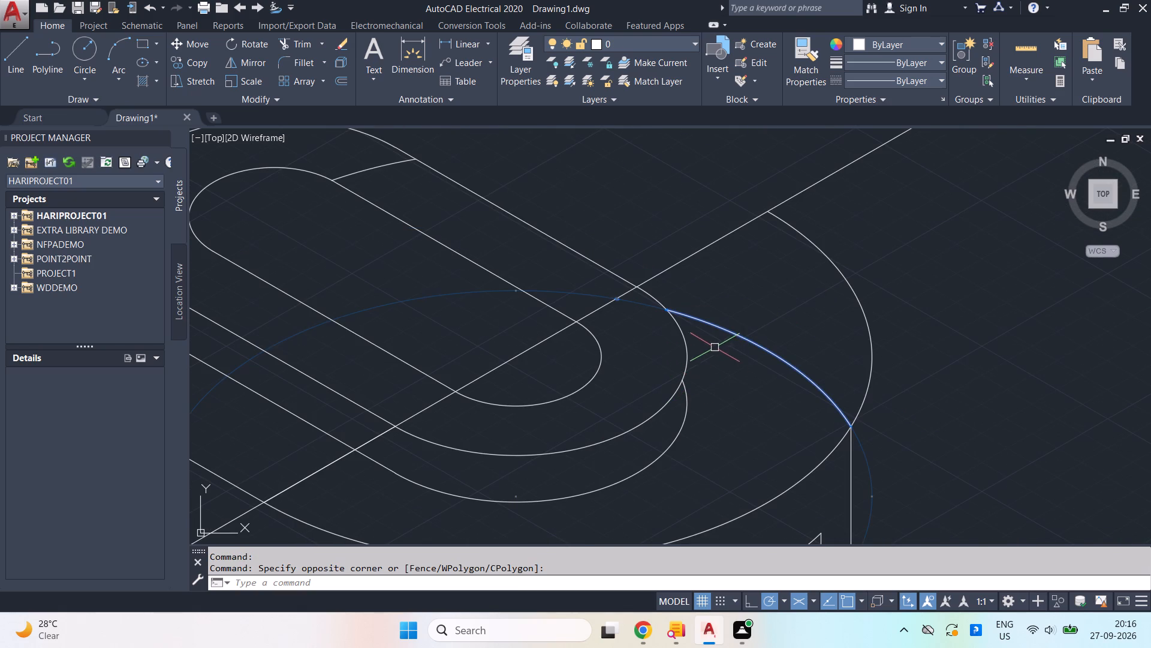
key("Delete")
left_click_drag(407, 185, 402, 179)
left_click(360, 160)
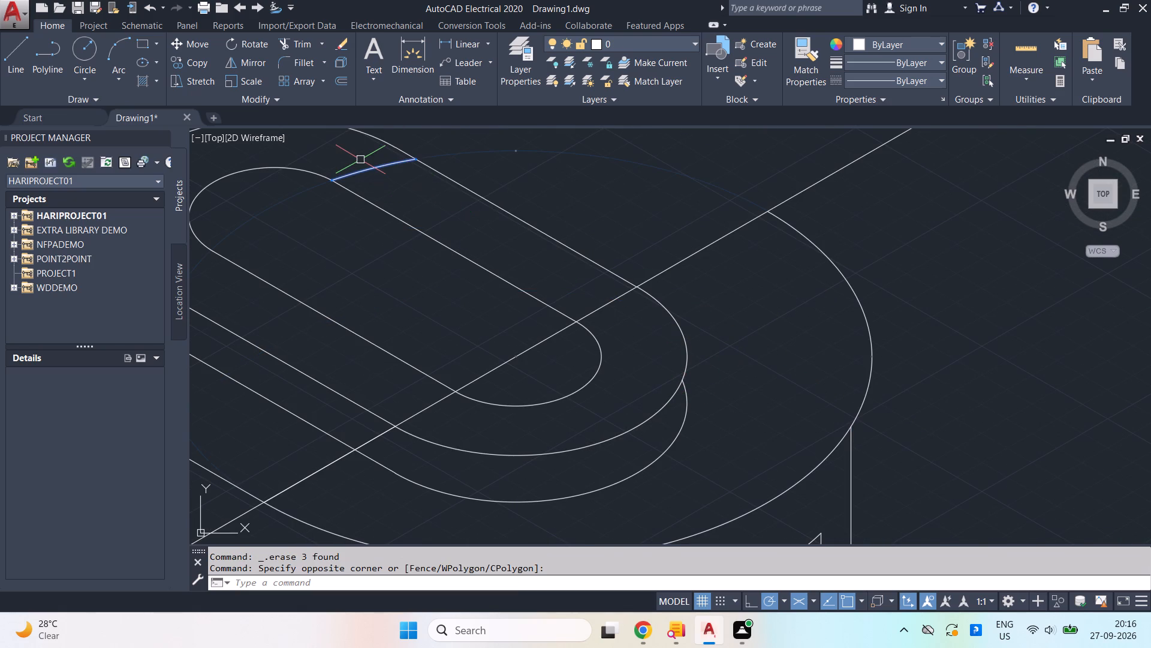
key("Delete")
Undo the recent erasures, trims and vertical lines, back through the trimming of the middle isocircle at the notch.
scroll(471, 310, "down", 3)
scroll(644, 340, "up", 2)
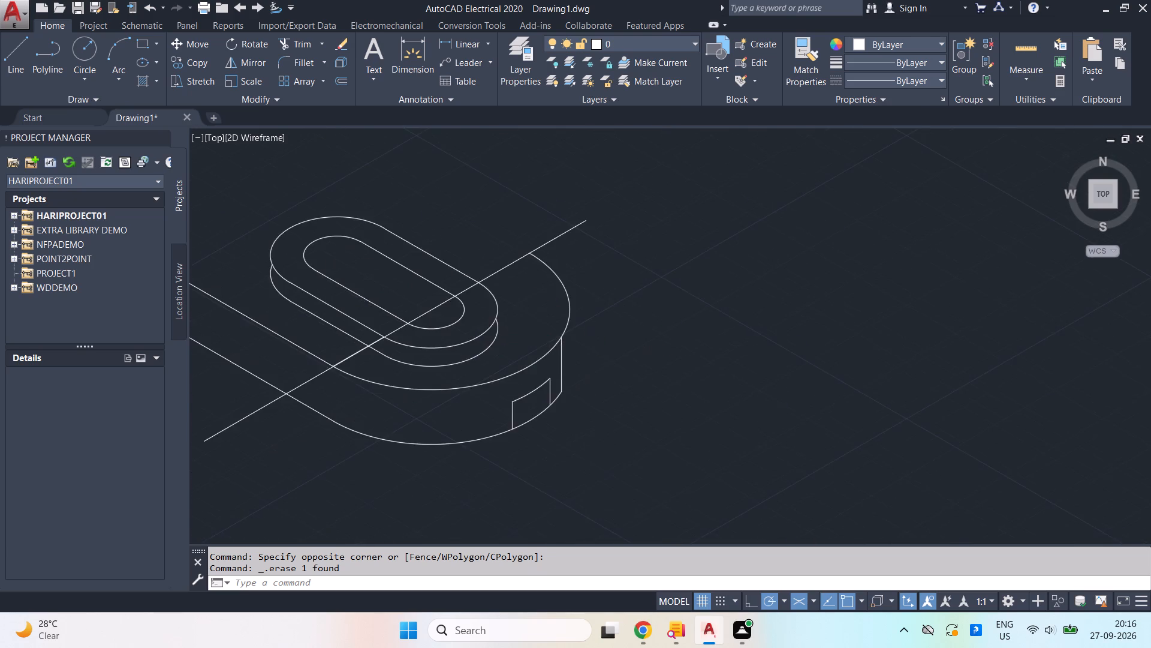
middle_click_drag(644, 339, 734, 322)
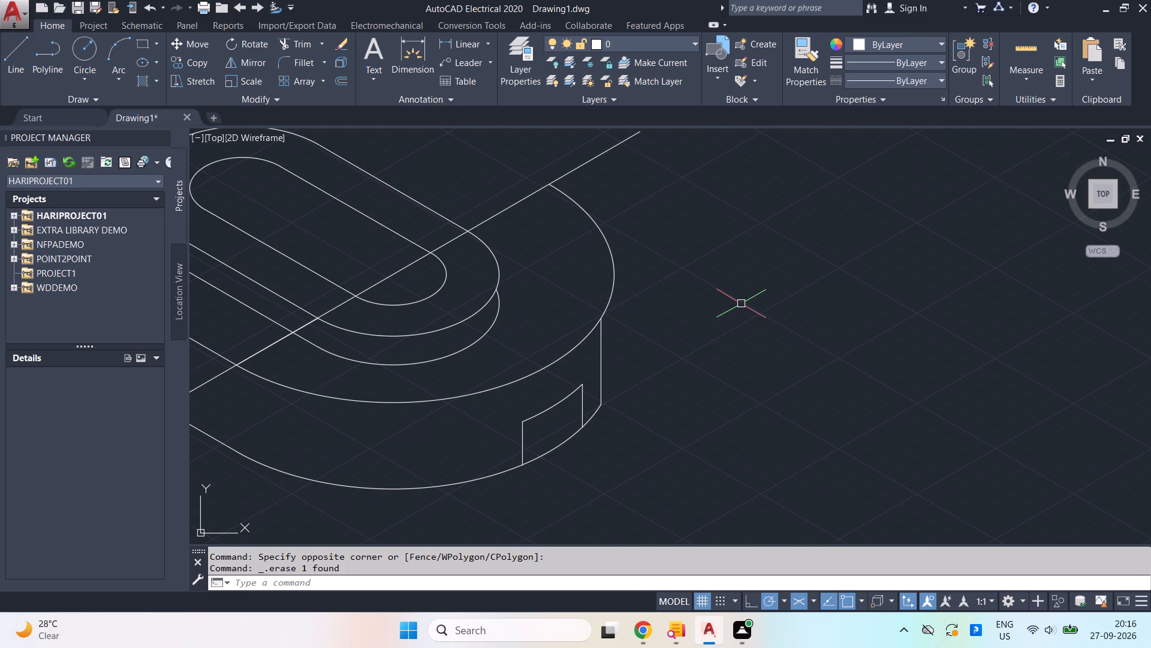
scroll(742, 302, "down", 1)
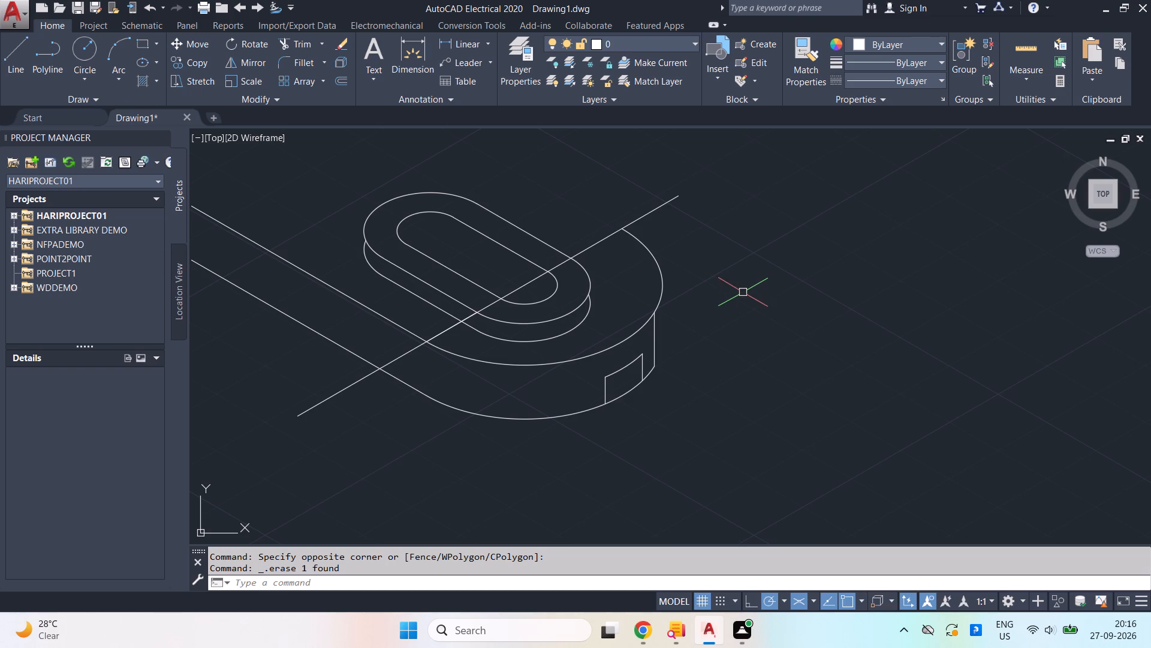
key("ctrl+z")
key("ctrl+z")
key("ctrl+z")
key("ctrl+z")
key("ctrl+z")
key("ctrl+z")
key("ctrl+z")
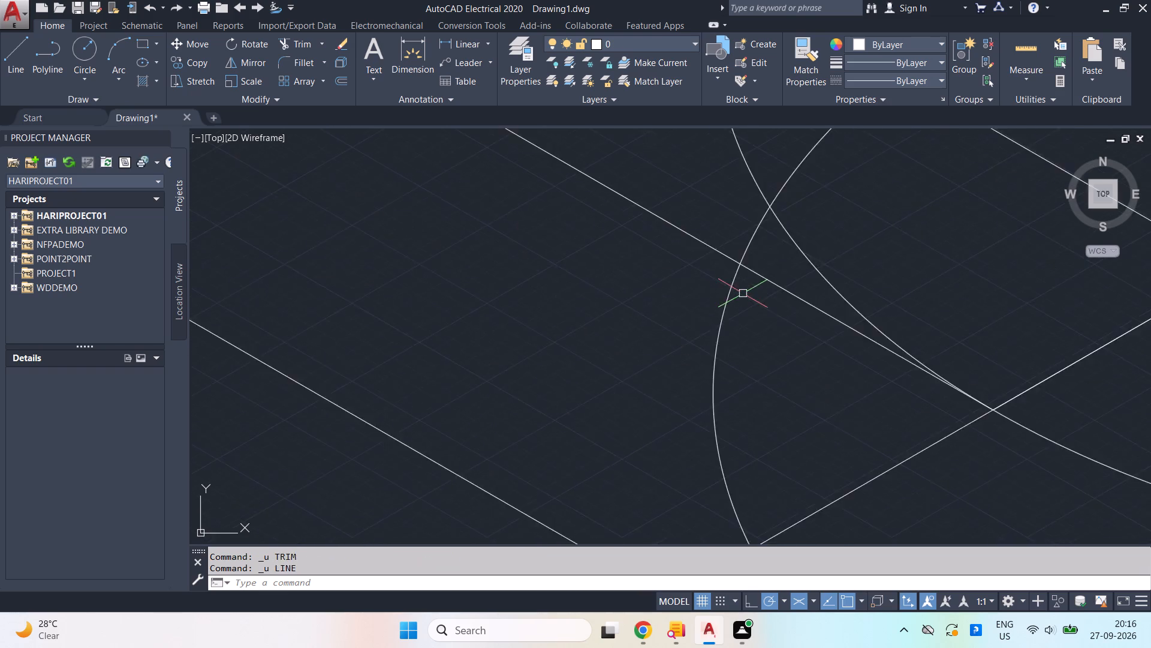
scroll(743, 293, "down", 1, "ctrl")
key("ctrl+z")
key("ctrl+z")
key("ctrl+z")
key("ctrl+z")
key("ctrl+z")
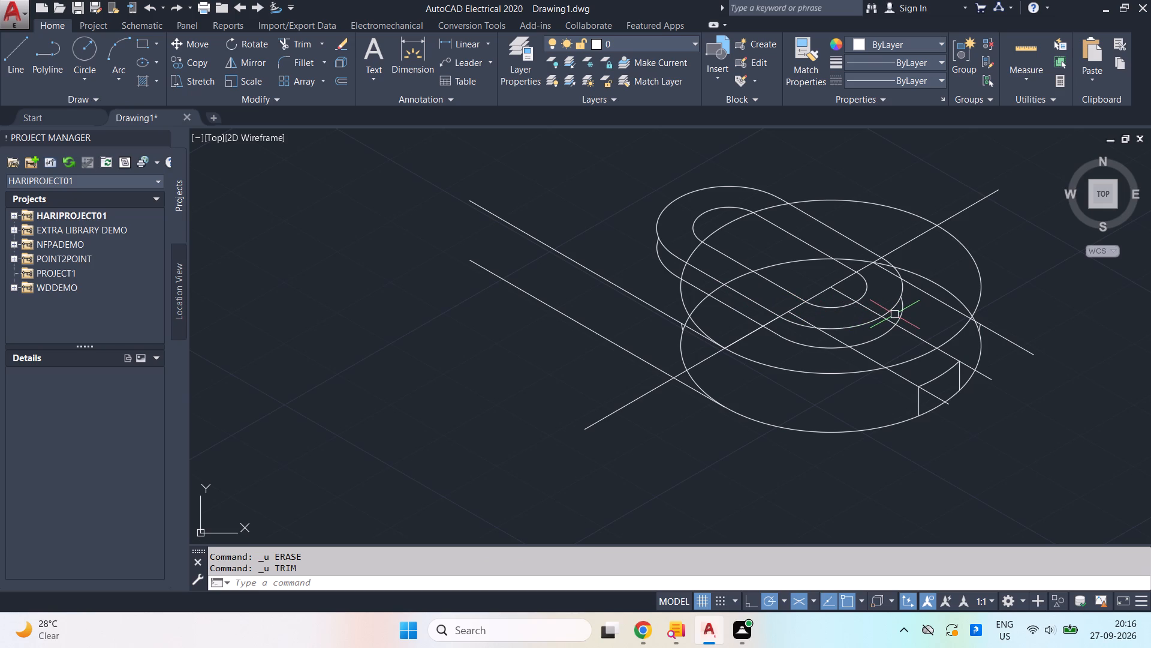
key("ctrl+z")
key("ctrl+z")
key("ctrl+z")
key("ctrl+z")
key("ctrl+z")
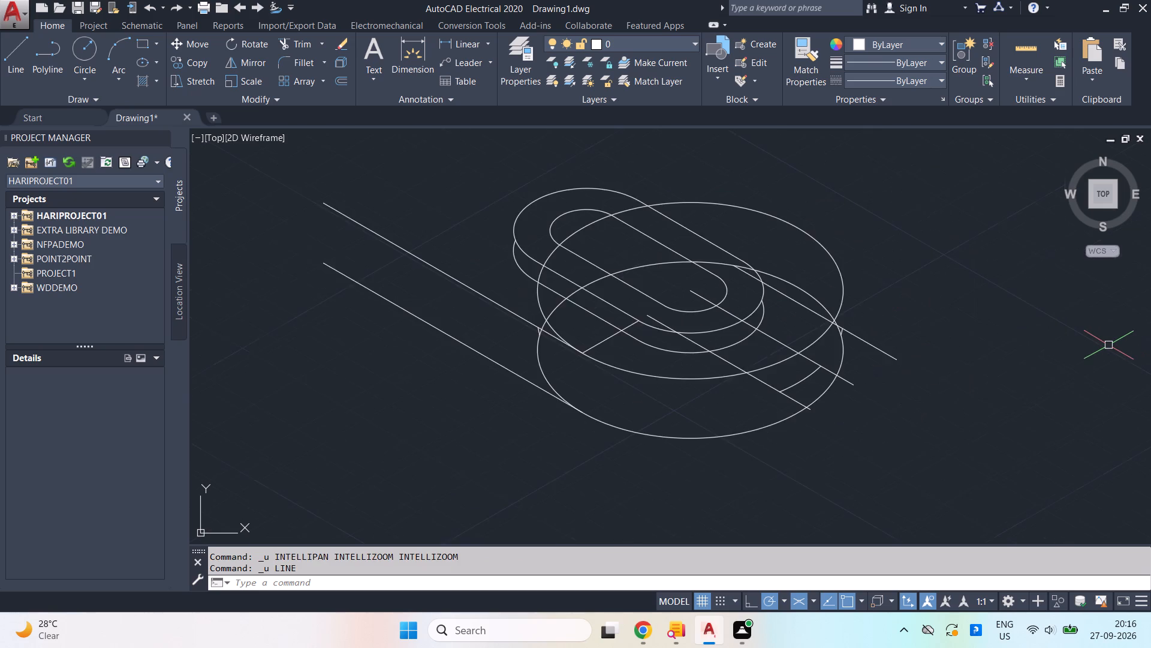
key("ctrl+z")
key("ctrl+z")
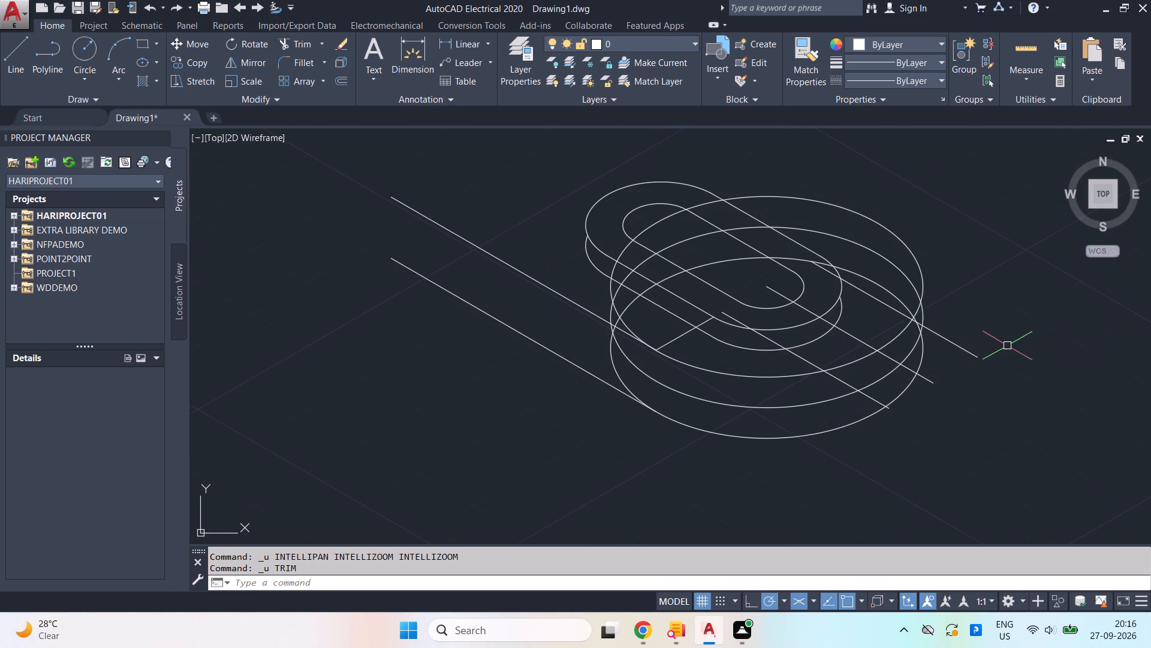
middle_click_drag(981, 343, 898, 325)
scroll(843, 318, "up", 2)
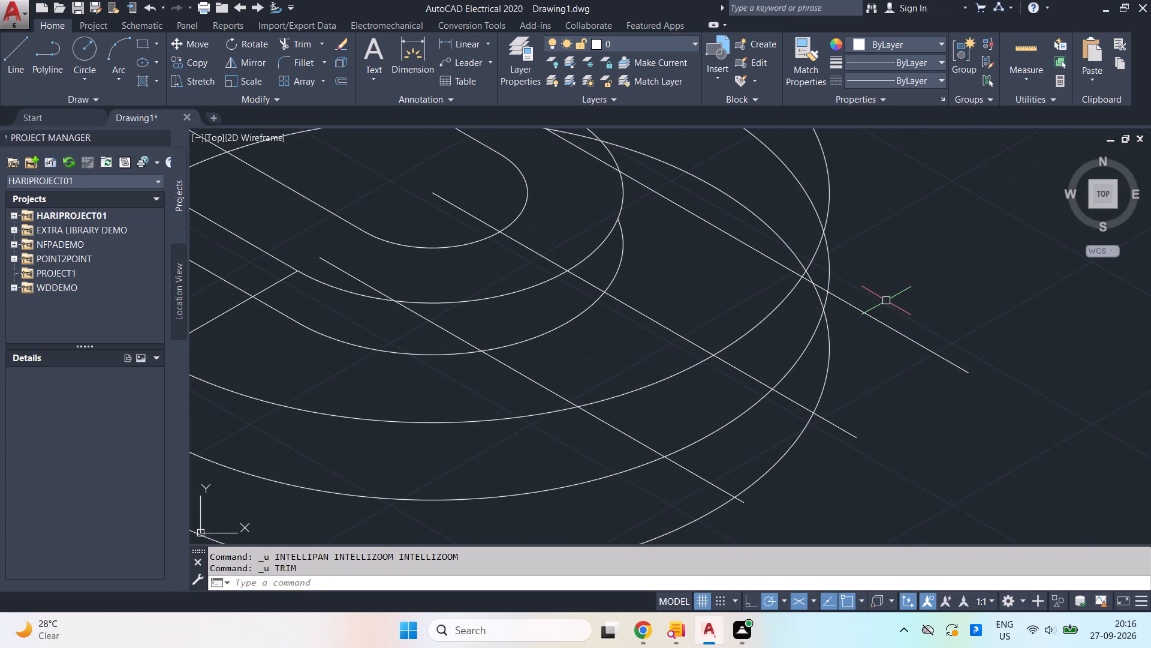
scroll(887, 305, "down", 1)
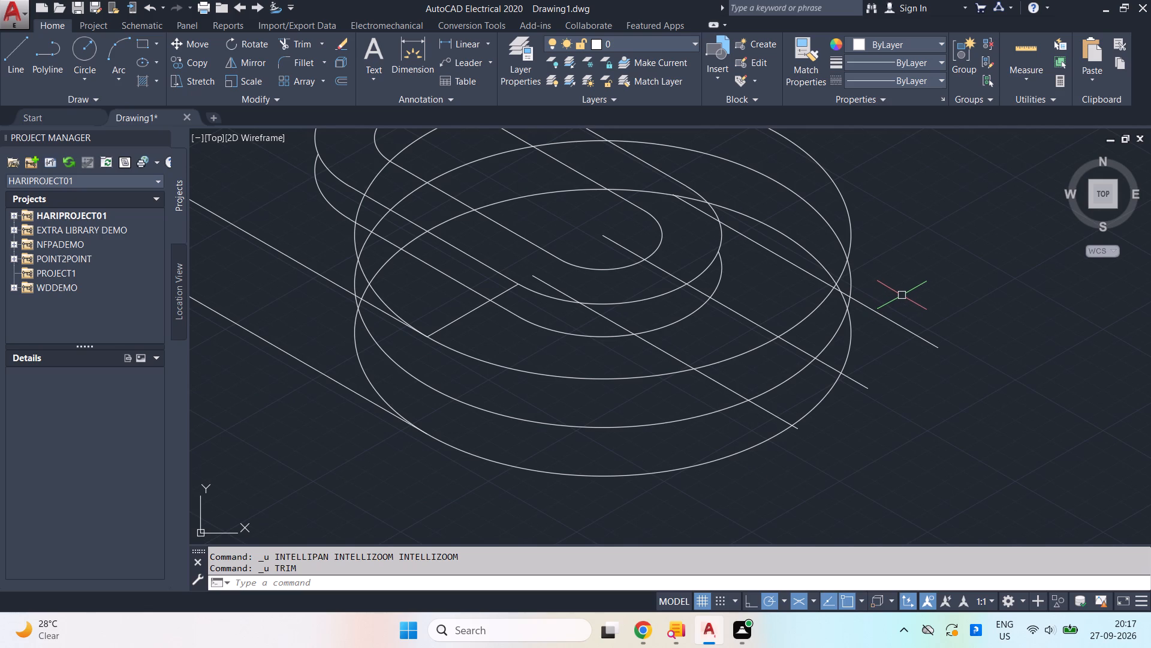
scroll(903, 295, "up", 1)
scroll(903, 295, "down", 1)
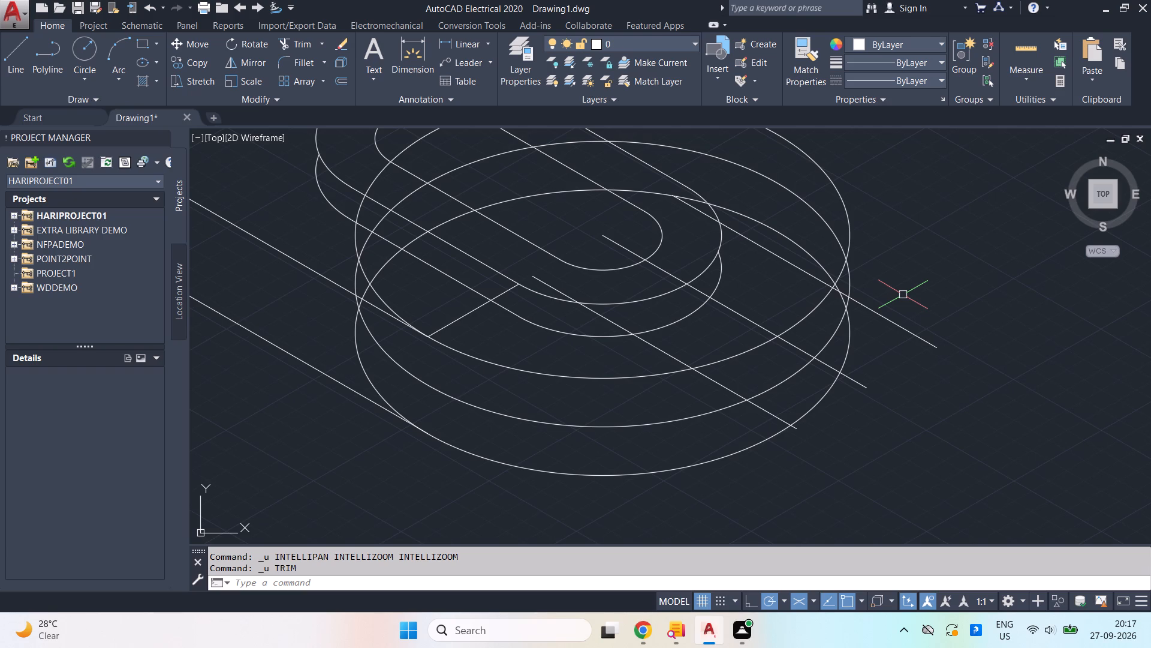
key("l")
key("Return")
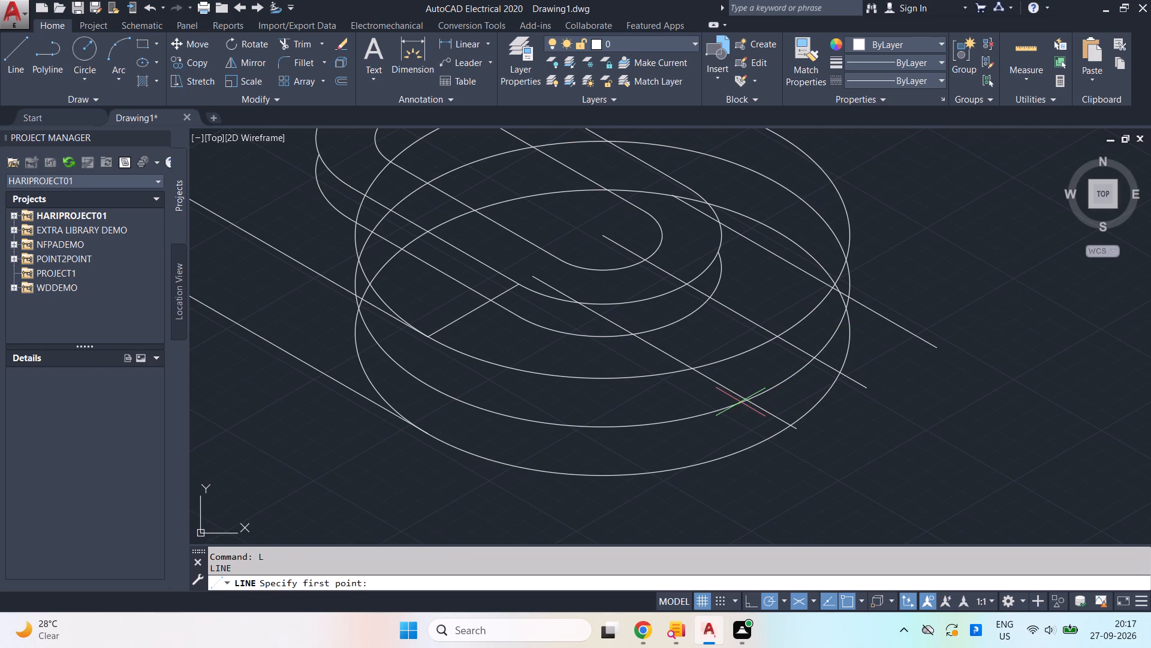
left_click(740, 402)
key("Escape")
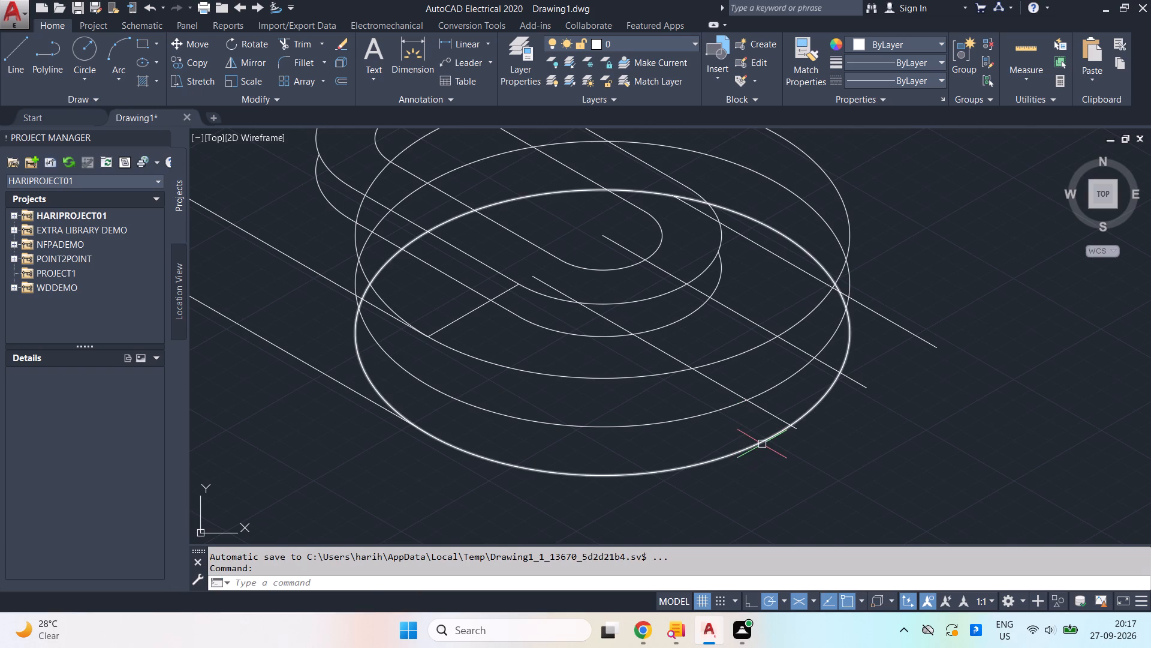
Draw a 6-unit vertical line down from where the front construction line meets the middle isocircle.
key("space")
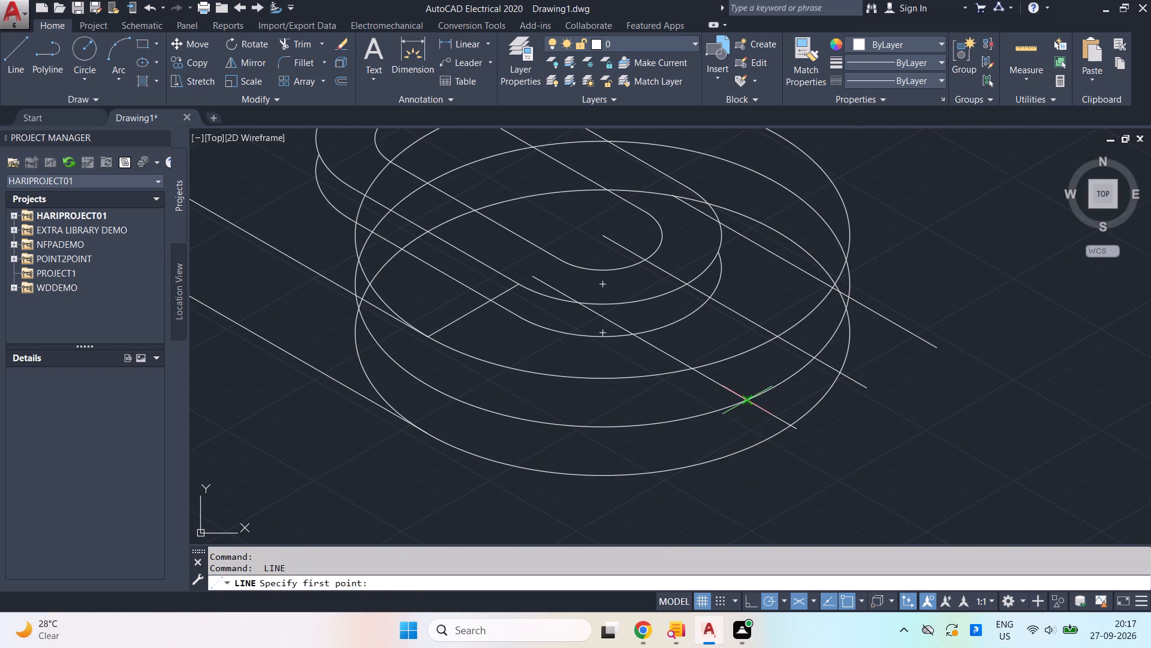
left_click(746, 403)
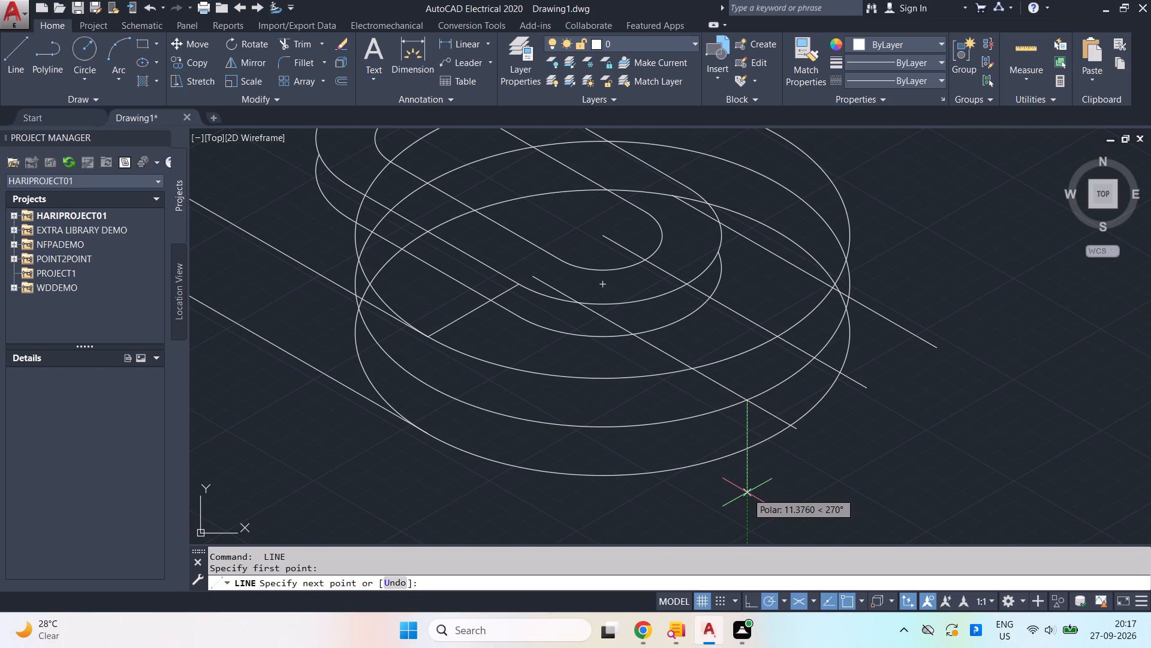
key("6")
key("Return")
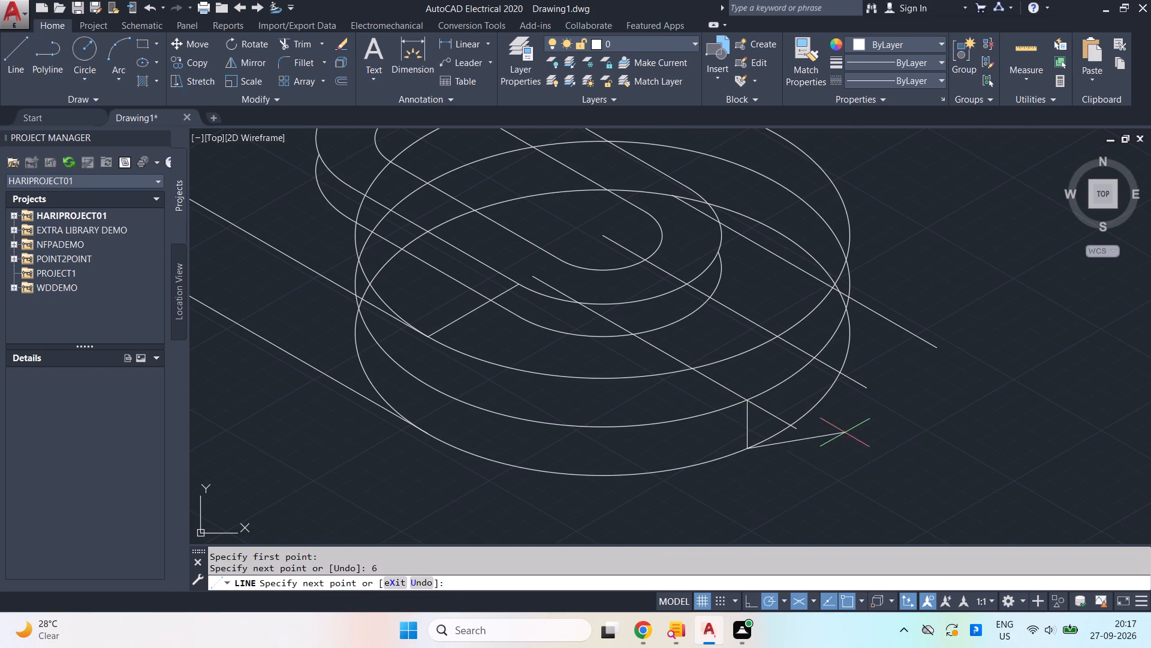
key("space")
Draw a 6-unit line downward from where the rear construction line meets the middle isocircle.
key("space")
scroll(855, 293, "up", 2)
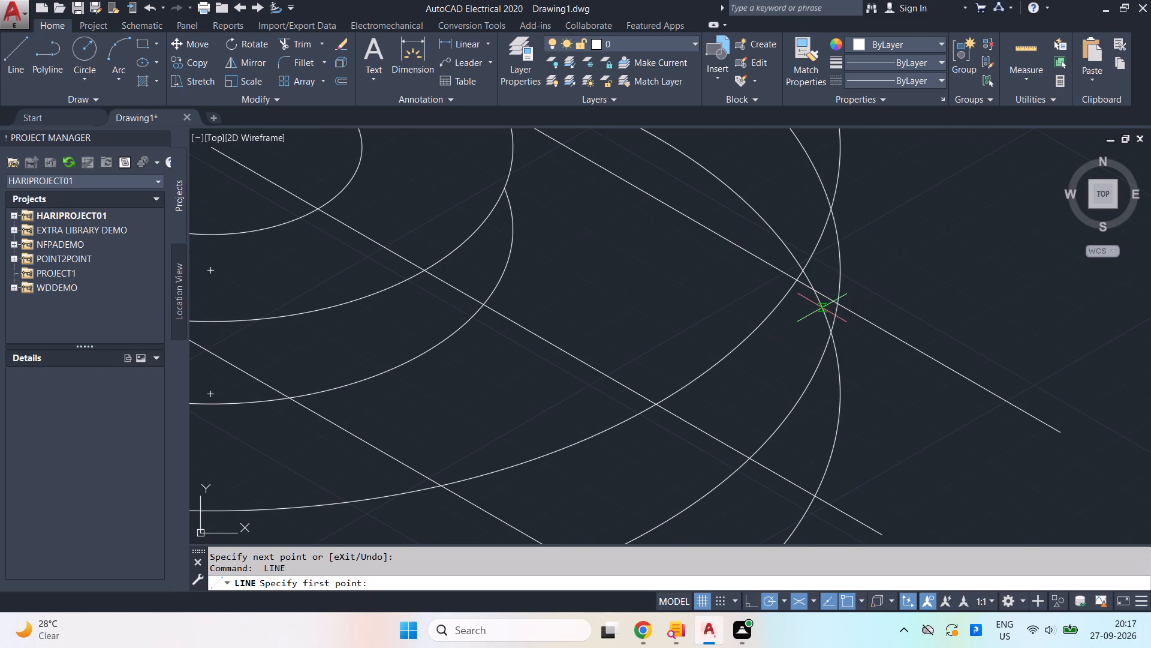
left_click(835, 303)
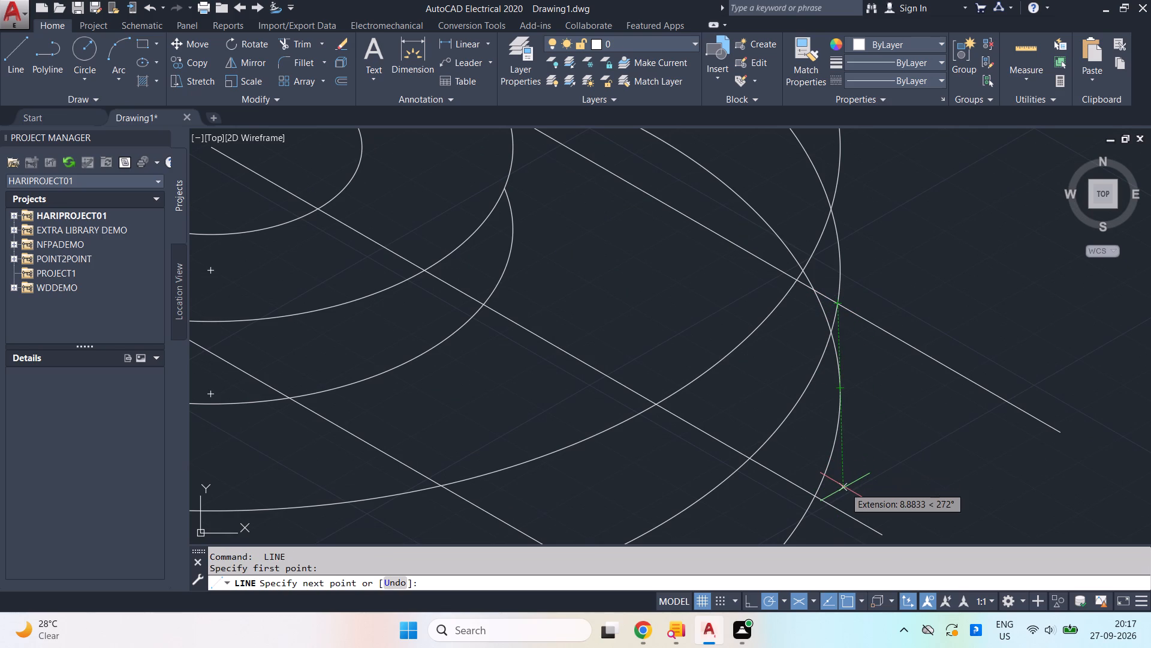
key("6")
key("Return")
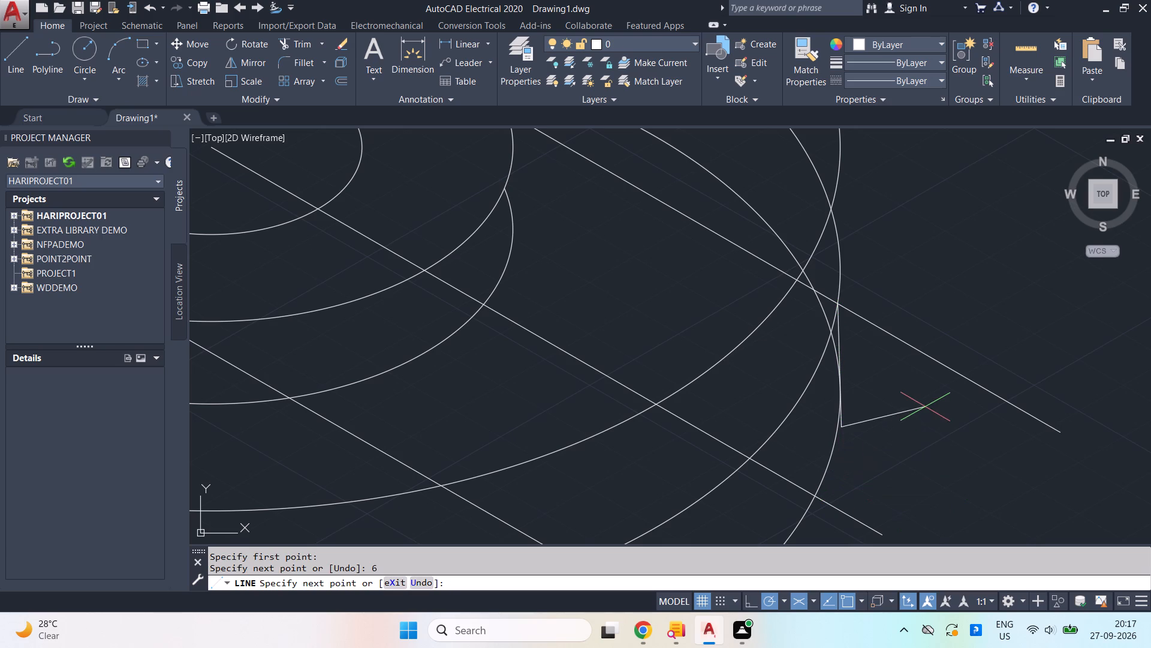
key("space")
scroll(900, 362, "up", 1)
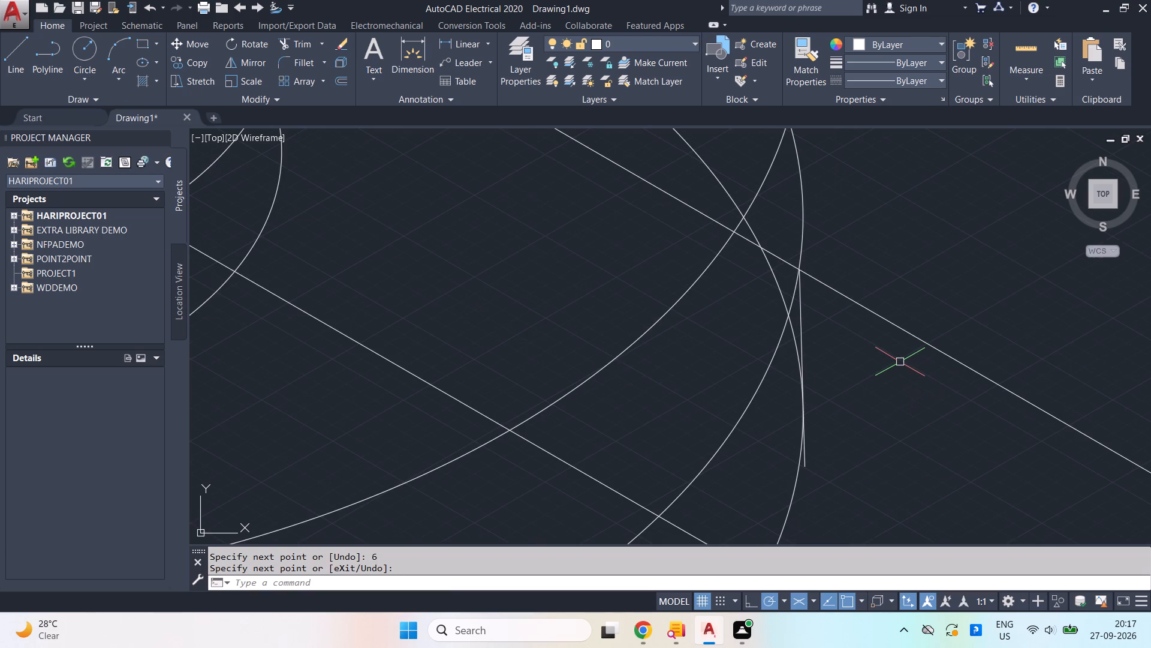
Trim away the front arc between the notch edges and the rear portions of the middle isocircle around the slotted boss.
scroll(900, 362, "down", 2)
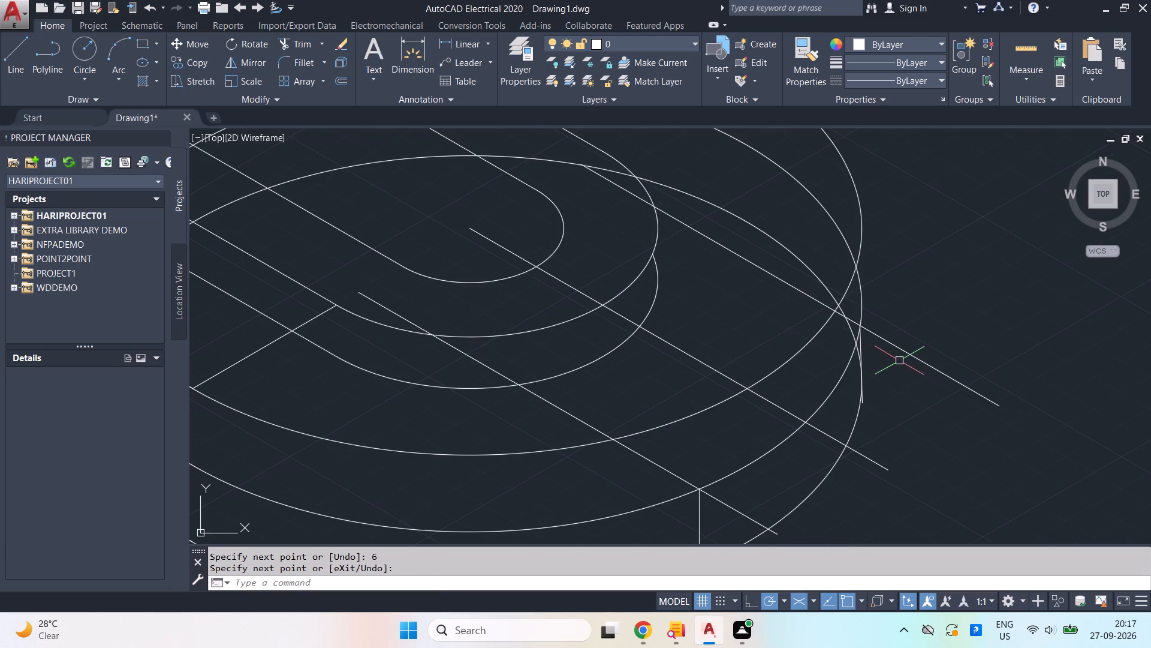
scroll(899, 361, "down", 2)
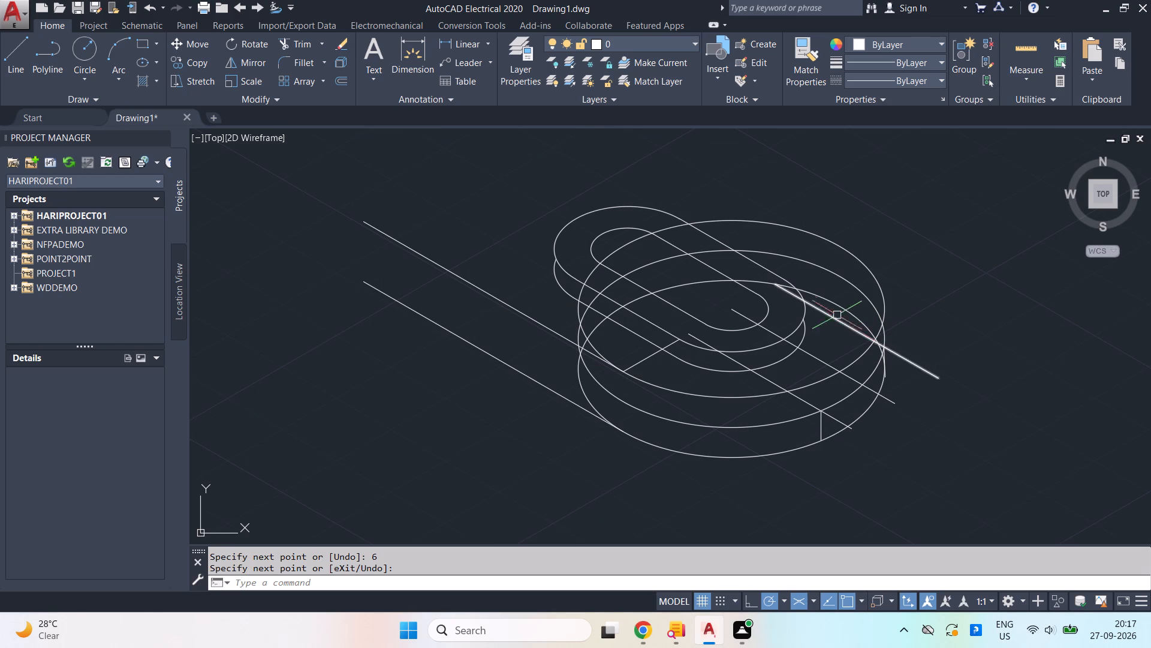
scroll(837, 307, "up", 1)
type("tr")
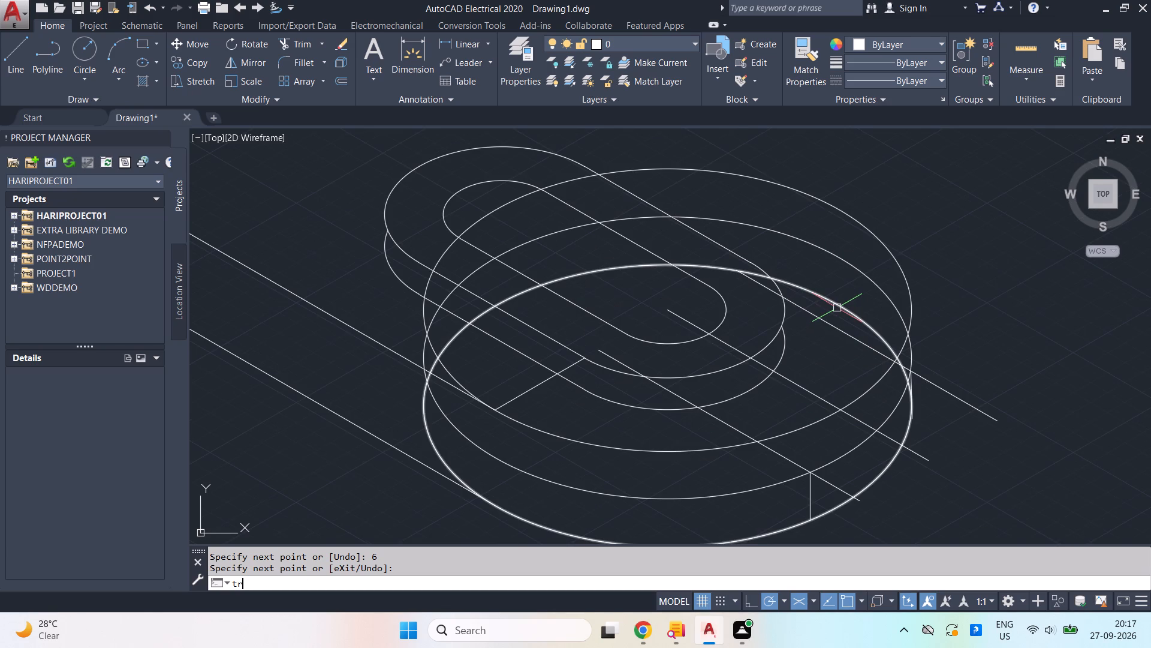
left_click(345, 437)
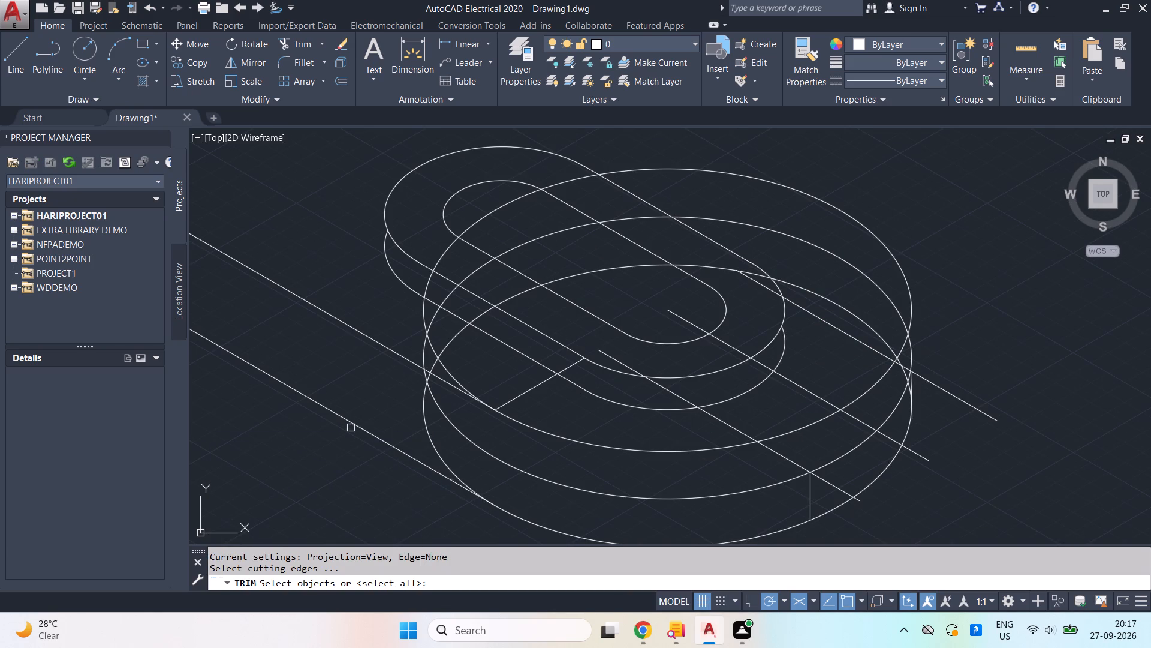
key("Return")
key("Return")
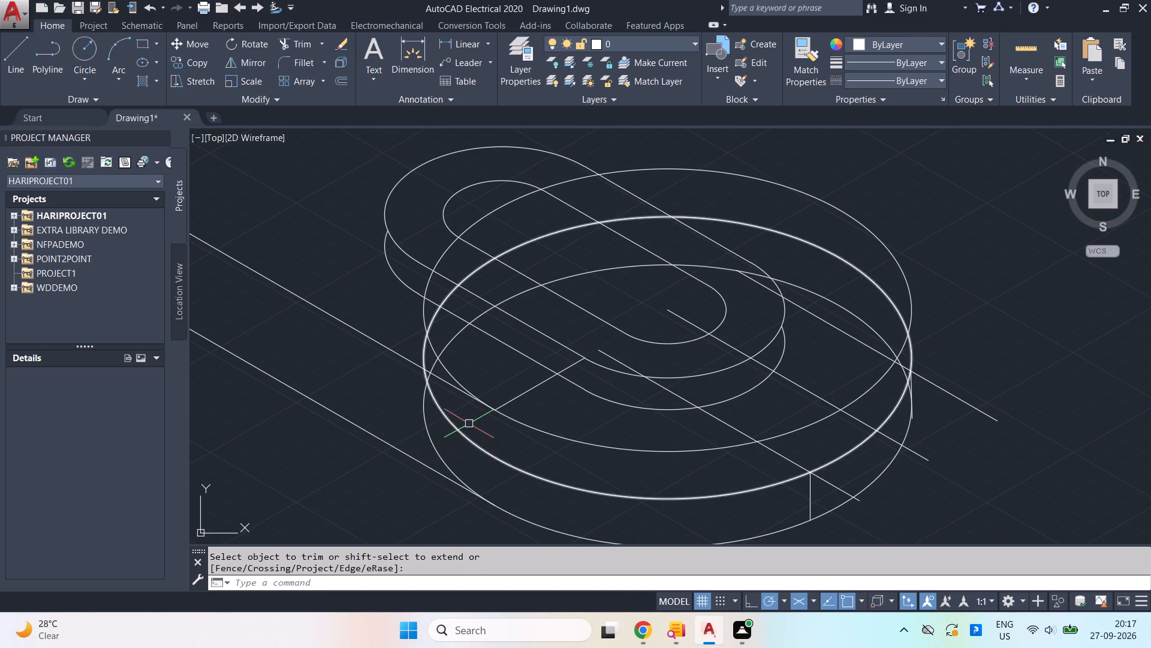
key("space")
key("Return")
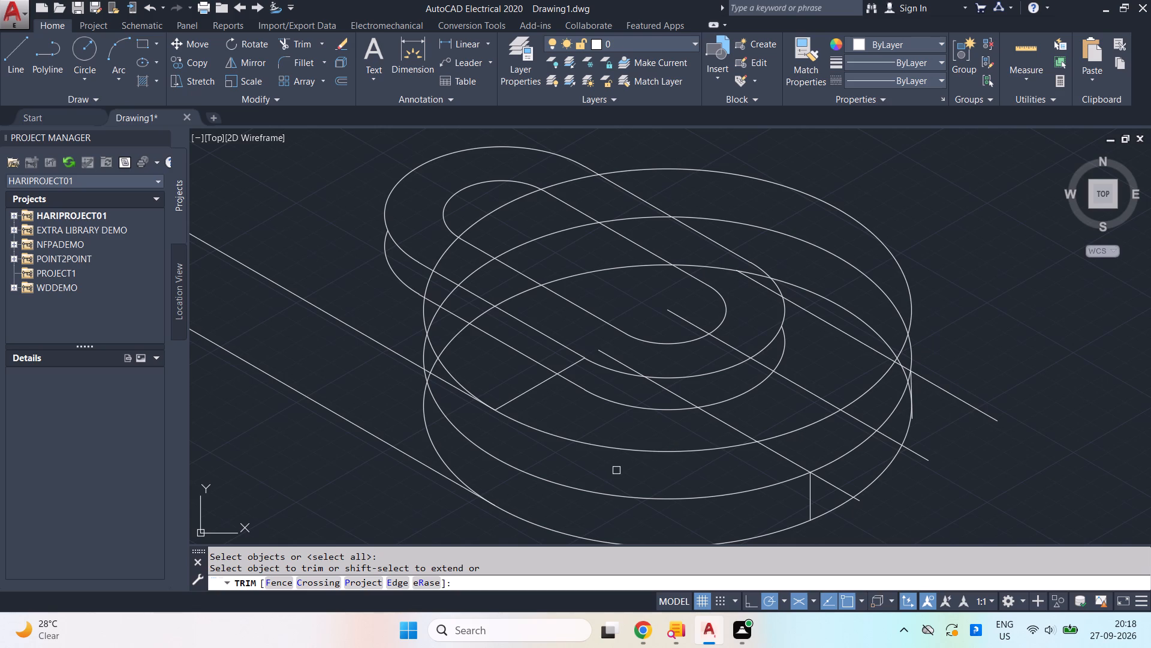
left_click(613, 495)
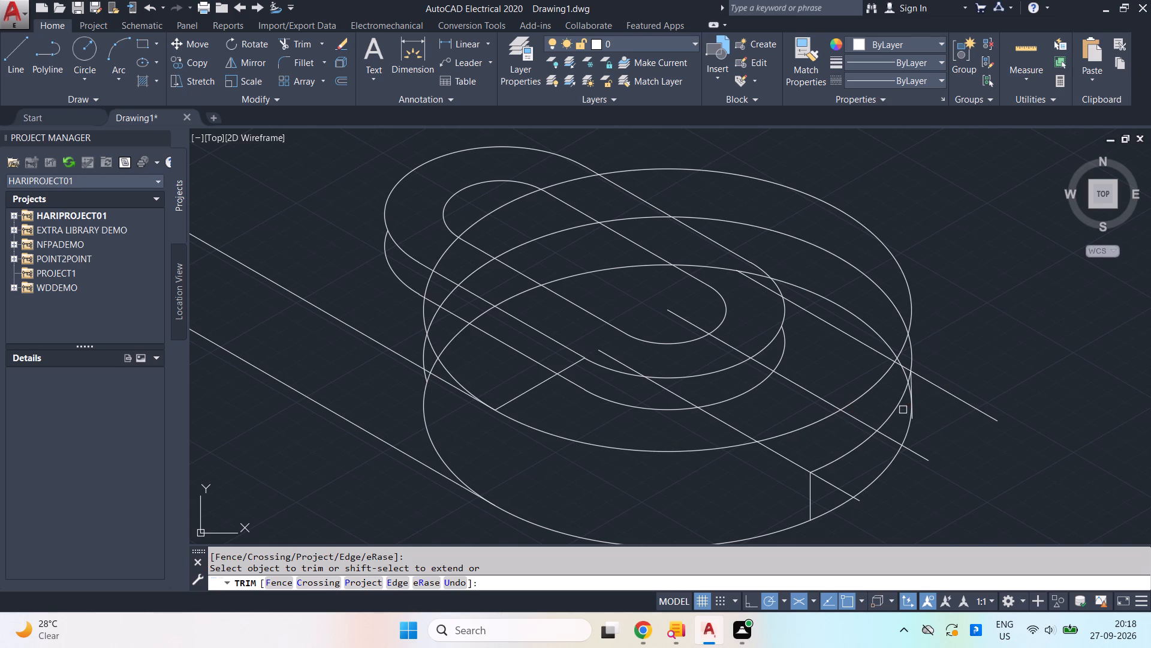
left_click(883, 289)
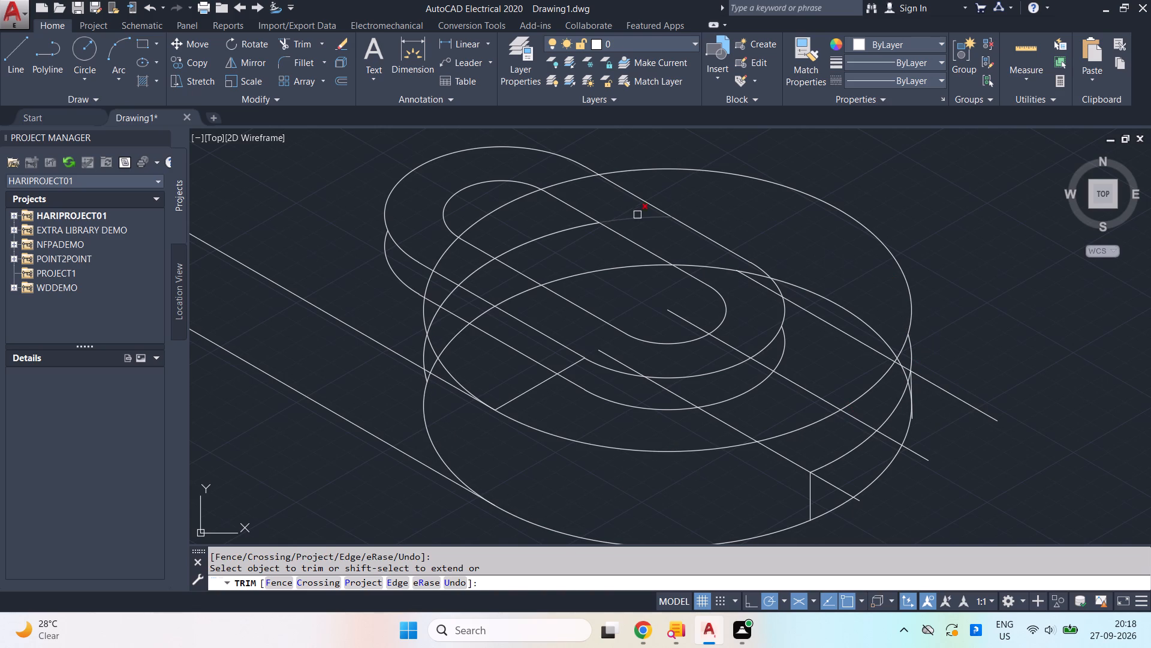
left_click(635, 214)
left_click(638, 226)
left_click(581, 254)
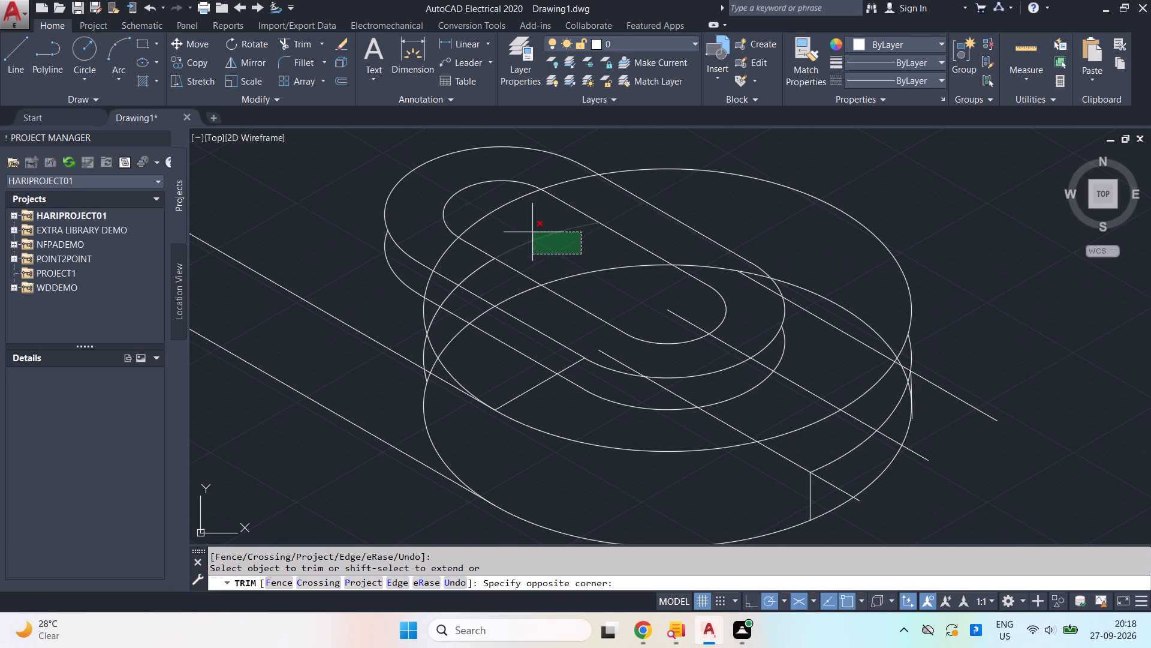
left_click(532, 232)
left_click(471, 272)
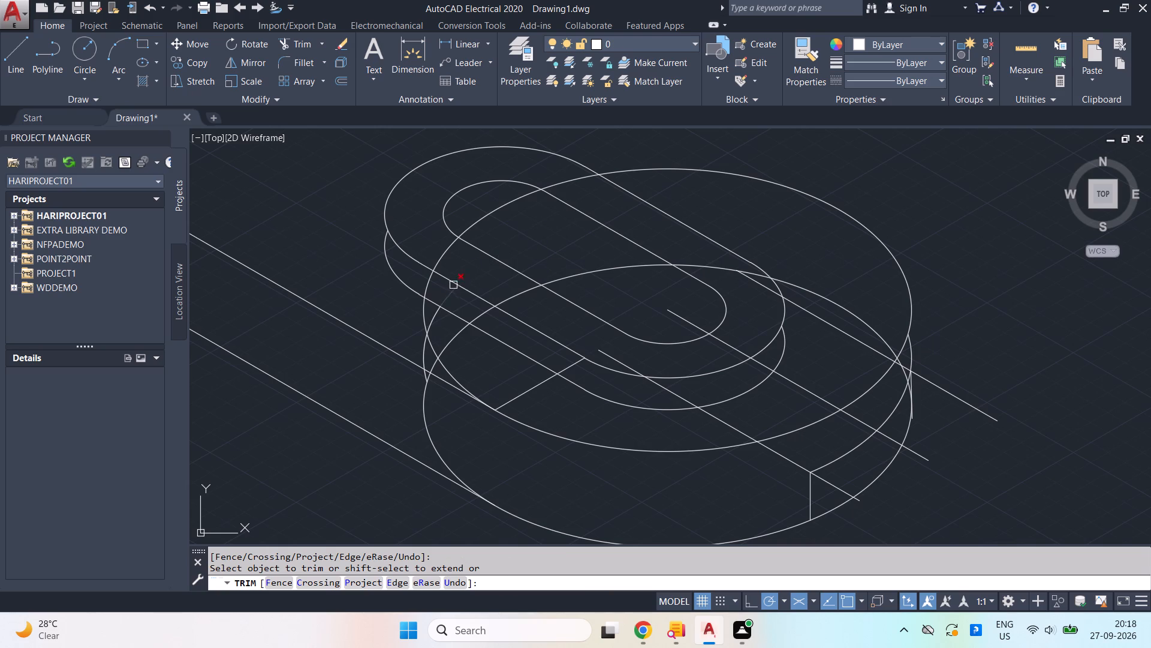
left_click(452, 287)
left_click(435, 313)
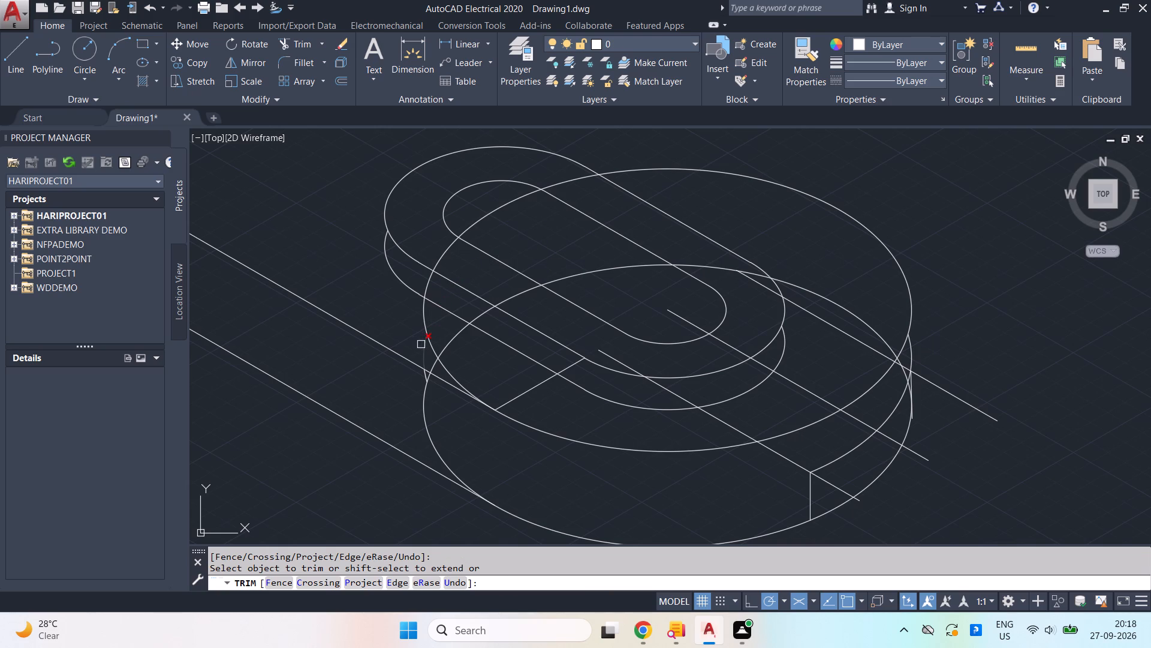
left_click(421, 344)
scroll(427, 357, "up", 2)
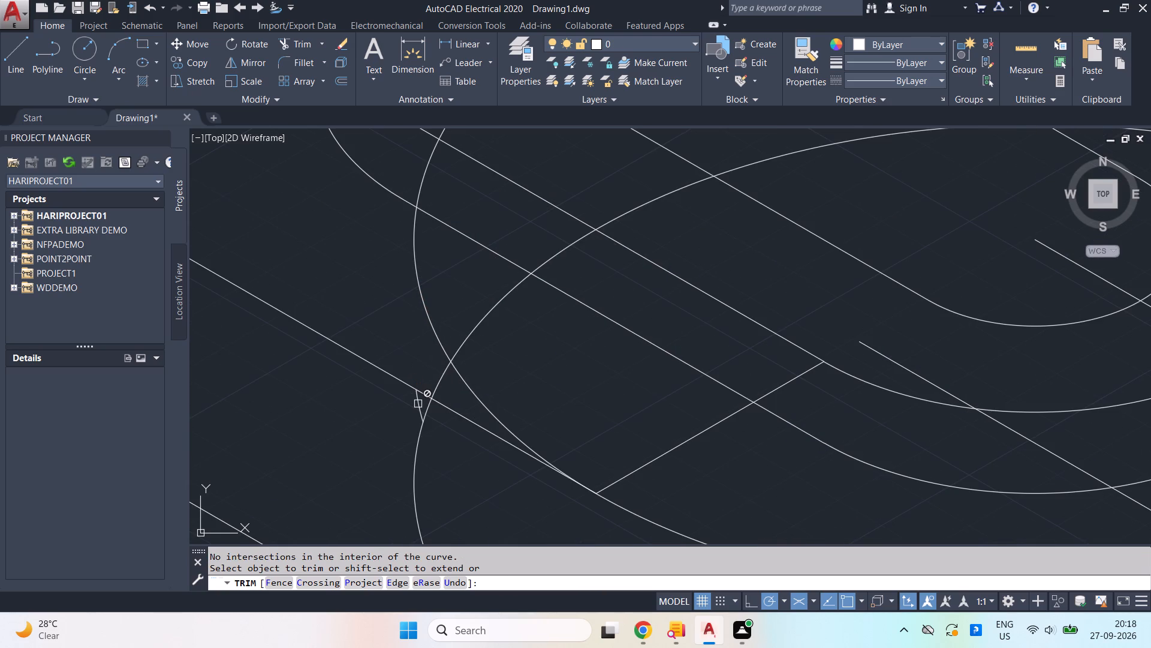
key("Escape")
Examine the trimmed middle isocircle and the construction and vertical lines at the part's rounded end.
scroll(505, 400, "down", 3)
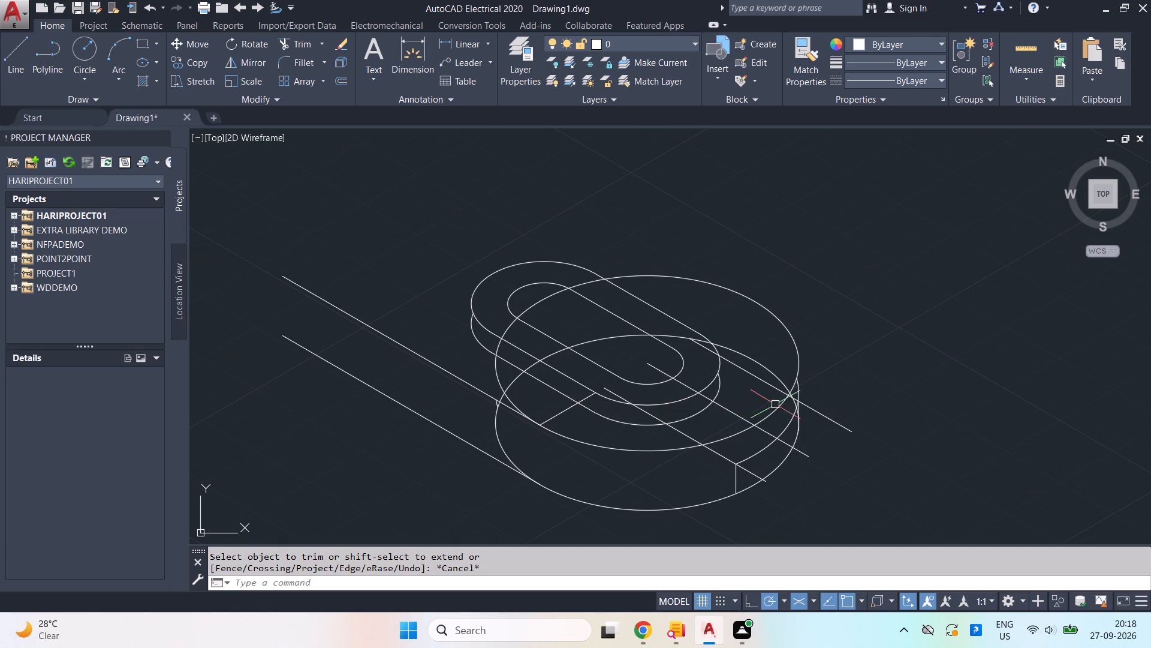
scroll(861, 407, "up", 1)
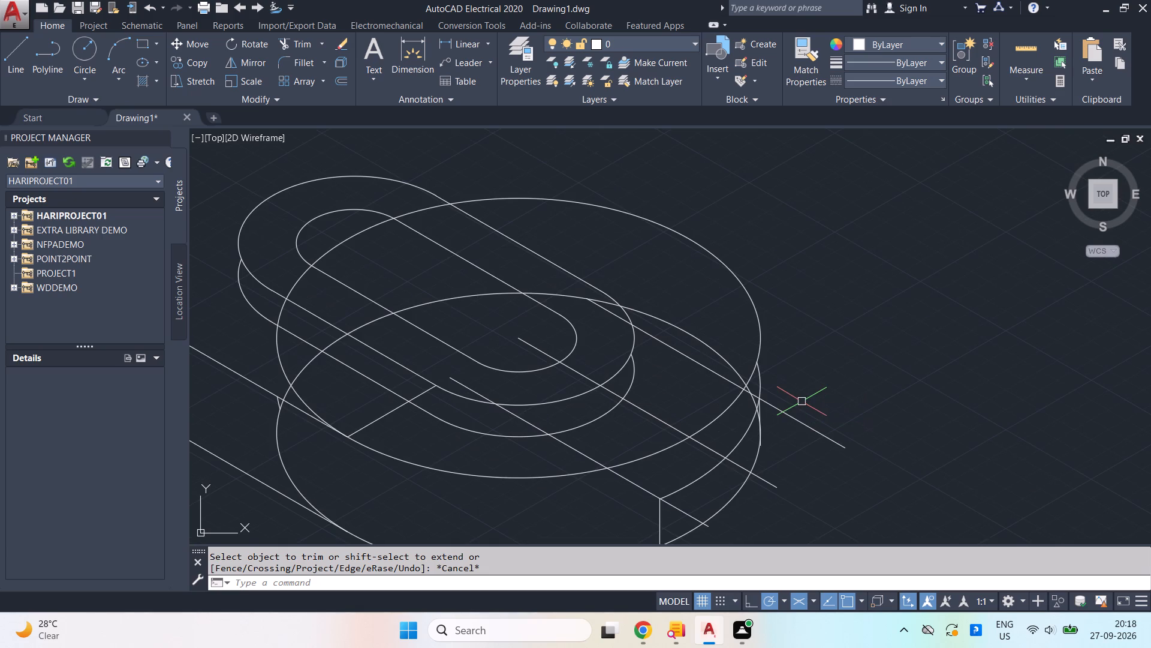
scroll(802, 401, "up", 1)
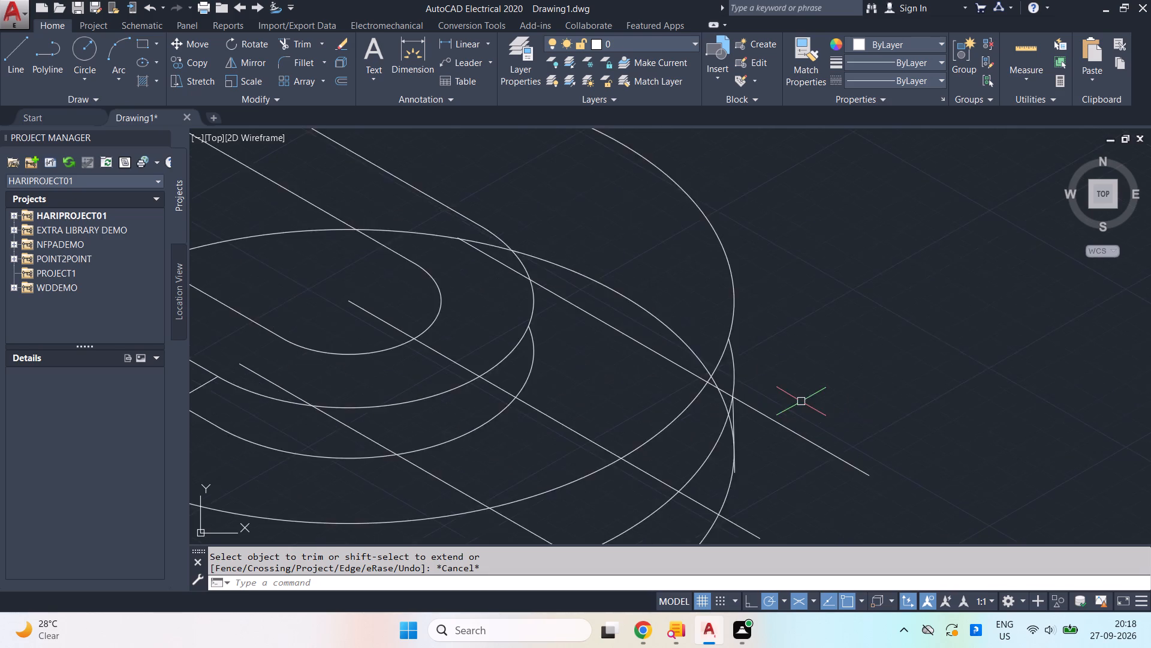
scroll(801, 401, "down", 1)
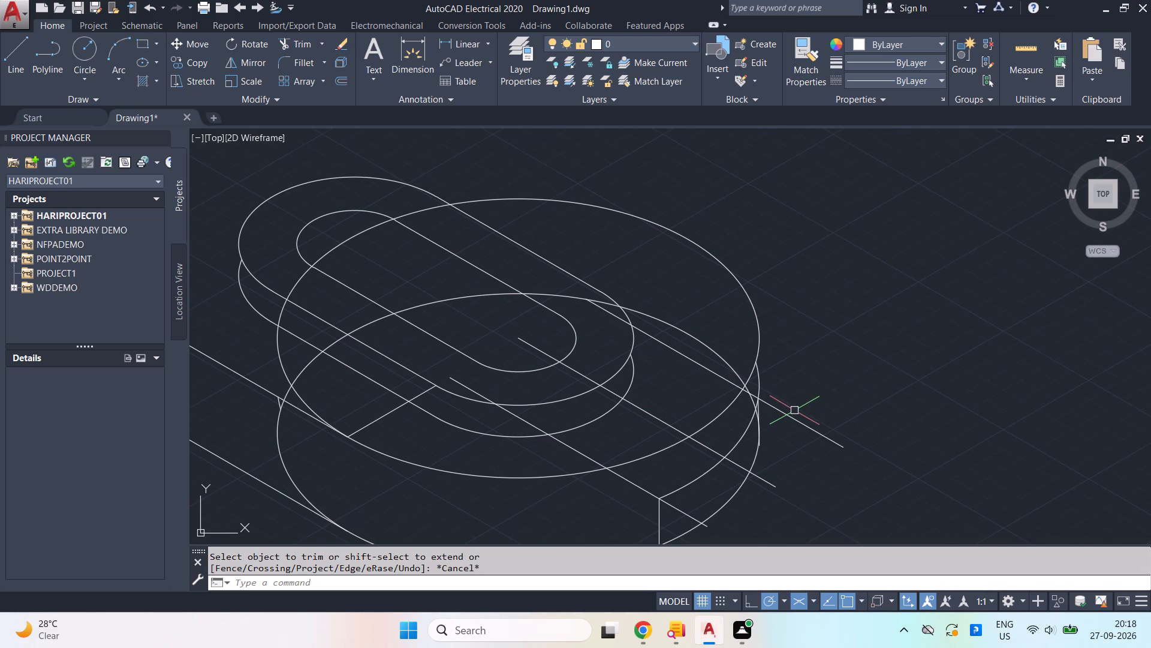
scroll(793, 412, "down", 1)
middle_click_drag(793, 412, 811, 388)
scroll(807, 384, "up", 2)
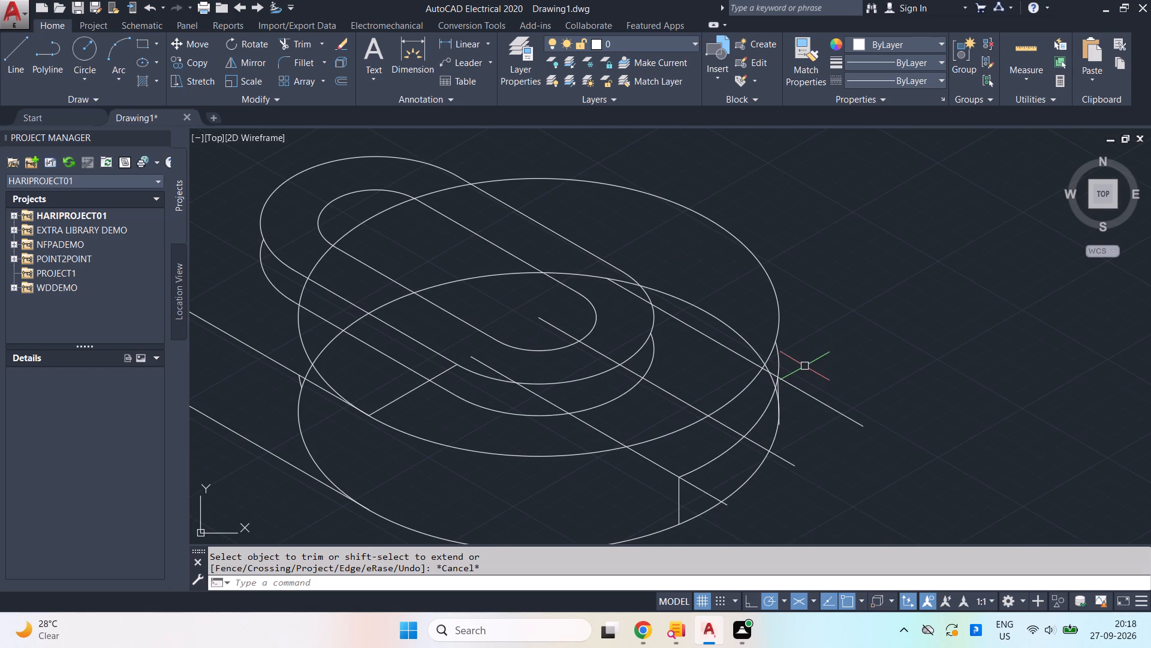
scroll(805, 366, "down", 2)
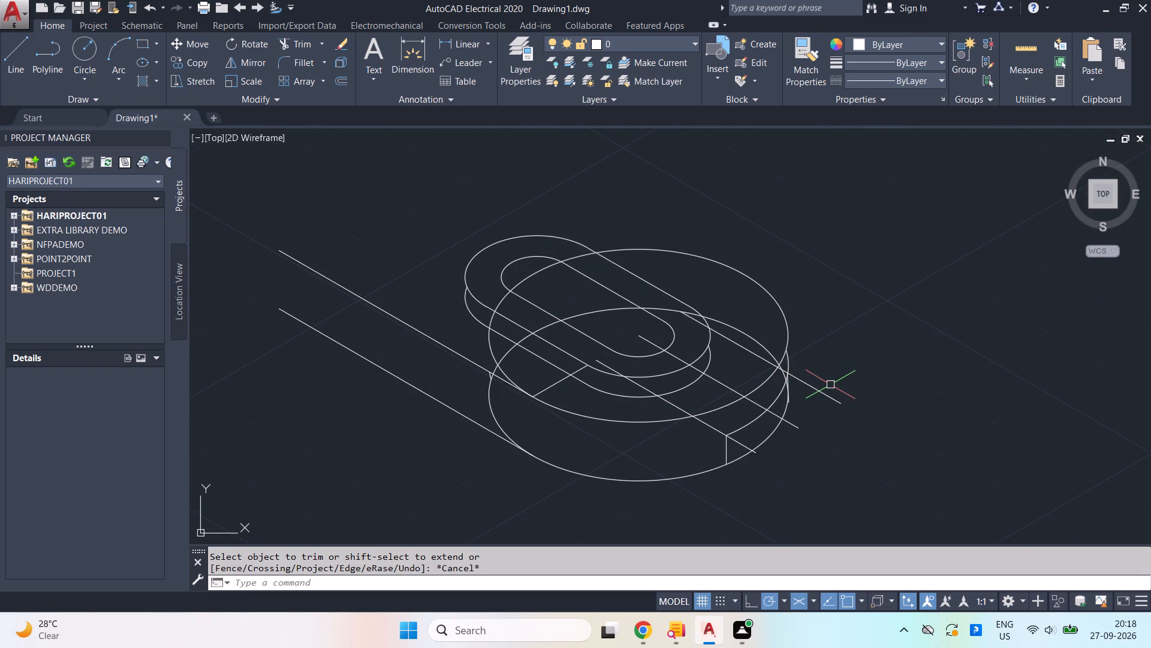
scroll(830, 385, "down", 1)
Undo the middle isocircle trims, the notch's vertical and construction lines, and all the isocircles of the rounded end.
key("ctrl+z")
key("ctrl+z")
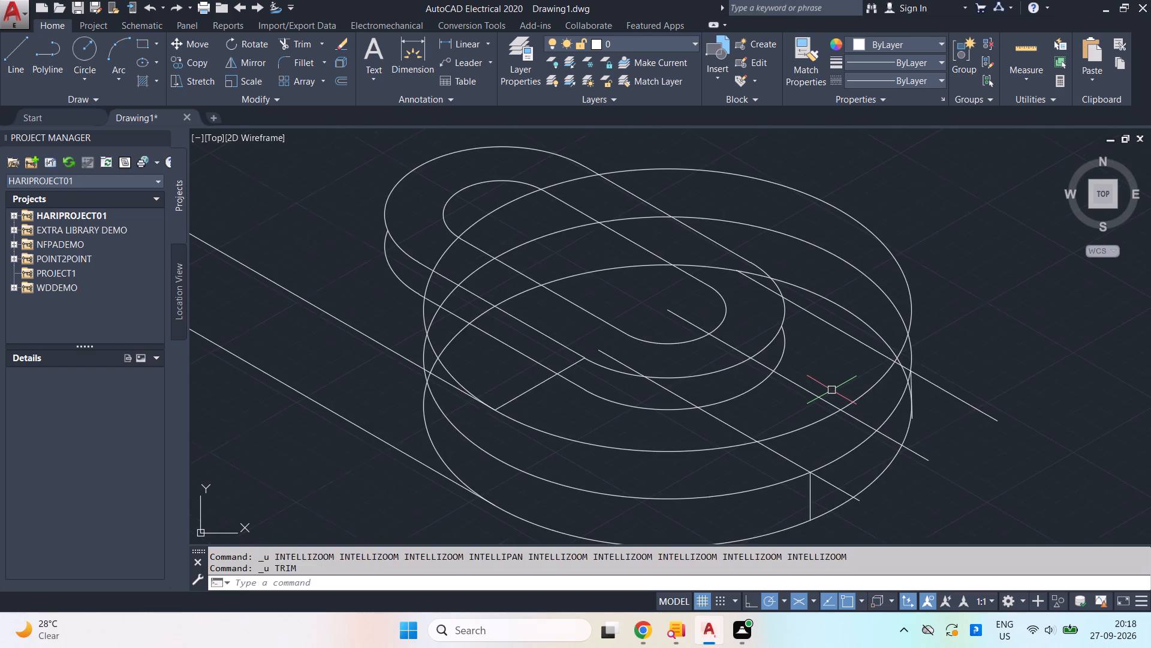
key("ctrl+z")
key("ctrl+z")
key("ctrl+z")
key("ctrl+z")
key("ctrl+z")
key("ctrl+z")
key("ctrl+z")
key("ctrl+z")
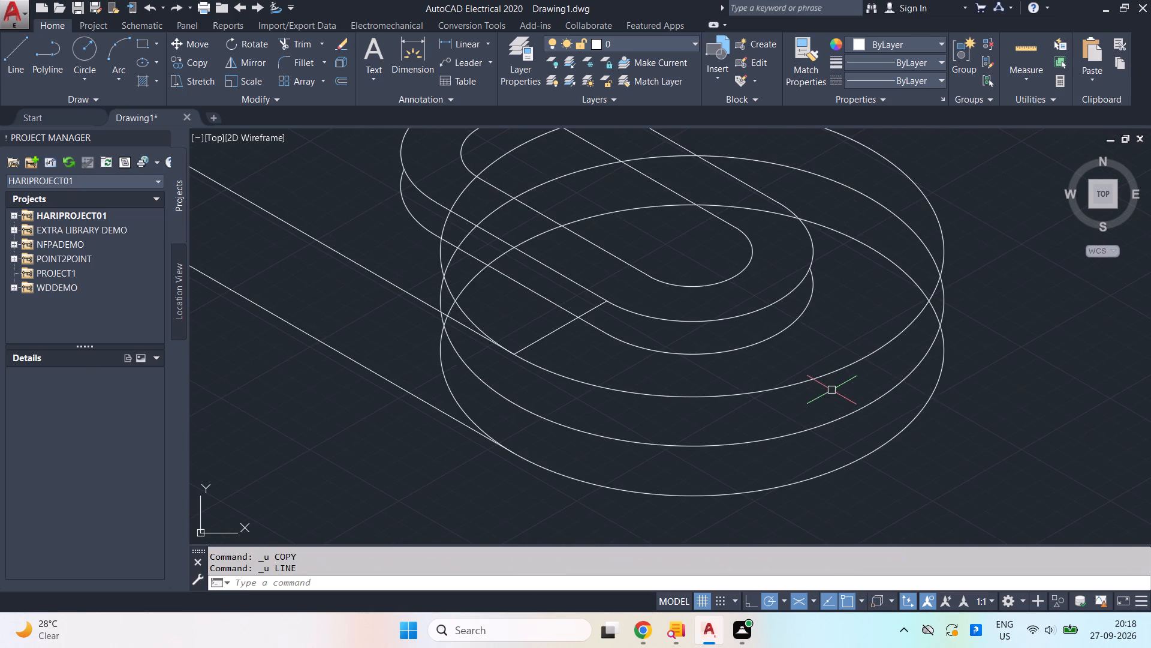
key("ctrl+z")
key("ctrl+z")
key("ctrl+z")
key("ctrl+z")
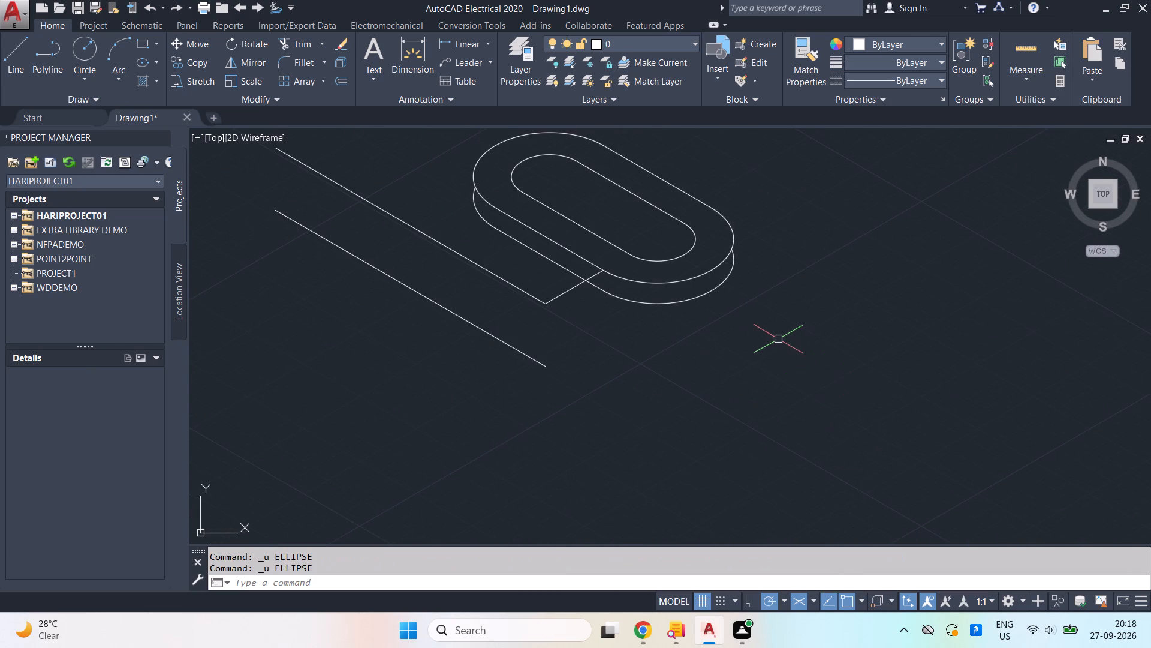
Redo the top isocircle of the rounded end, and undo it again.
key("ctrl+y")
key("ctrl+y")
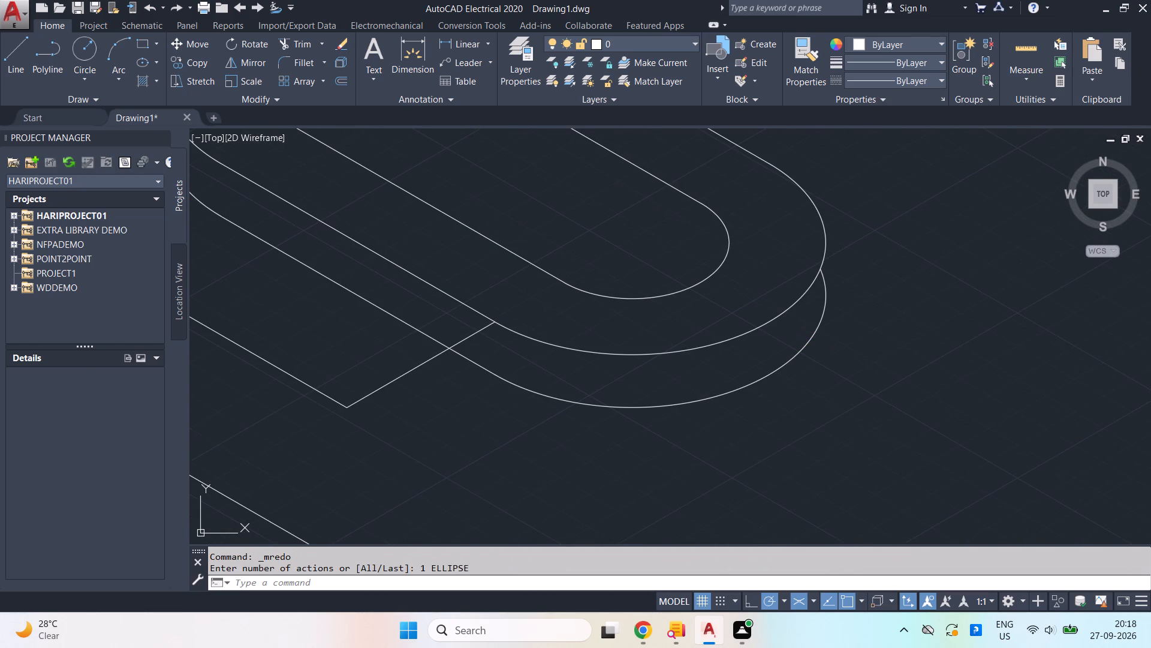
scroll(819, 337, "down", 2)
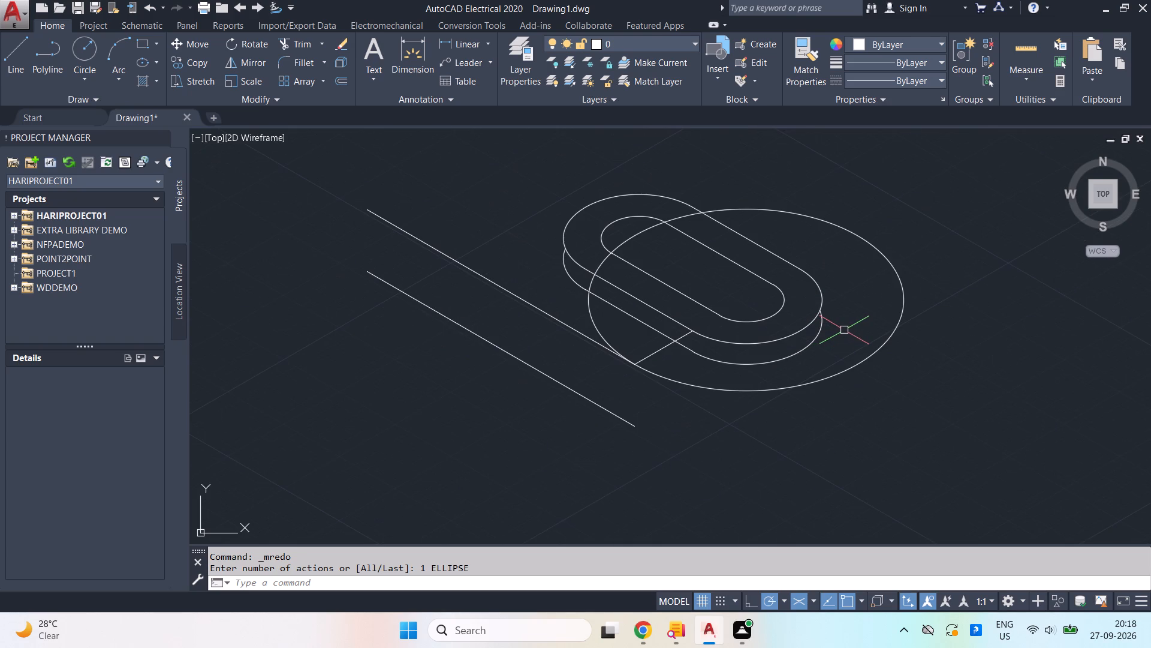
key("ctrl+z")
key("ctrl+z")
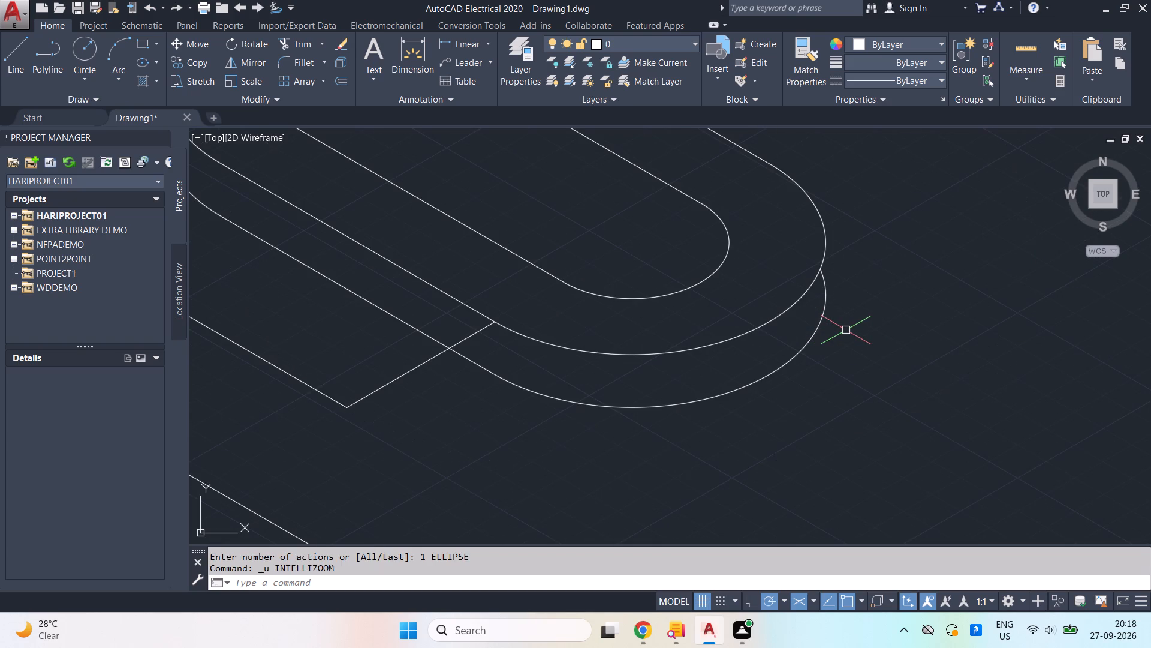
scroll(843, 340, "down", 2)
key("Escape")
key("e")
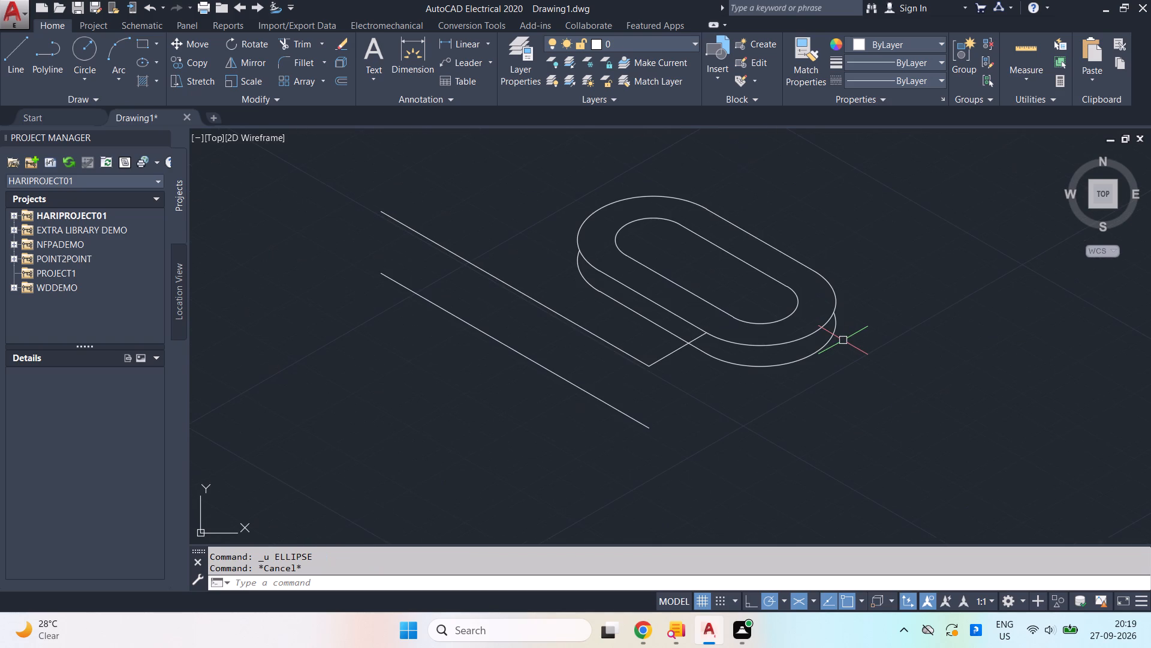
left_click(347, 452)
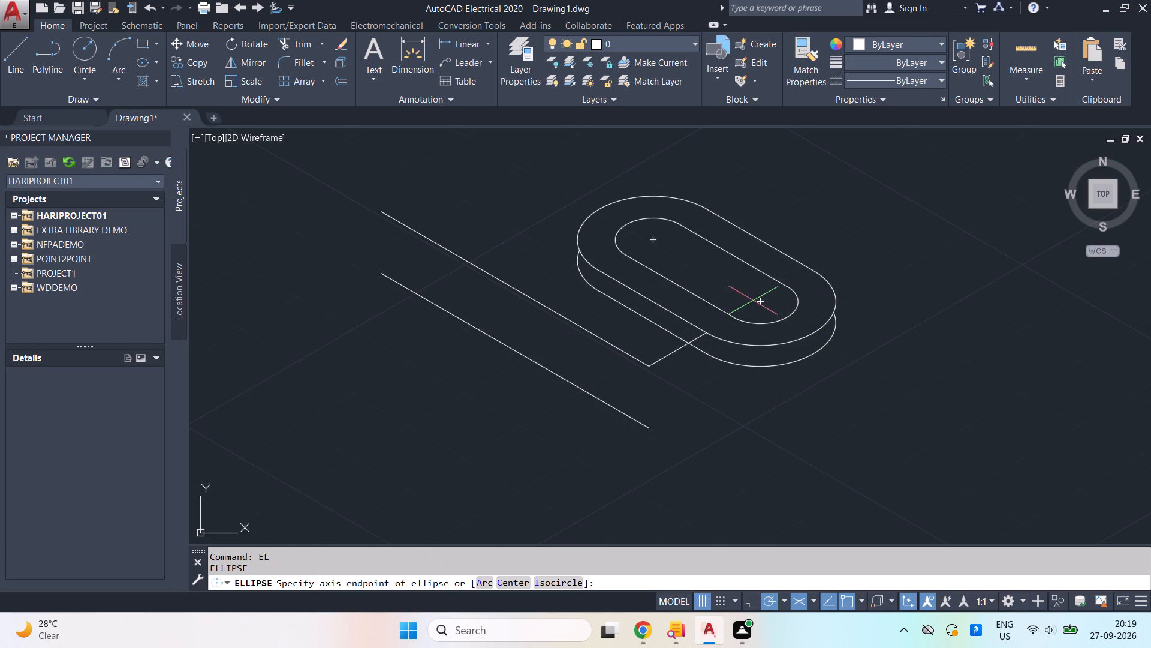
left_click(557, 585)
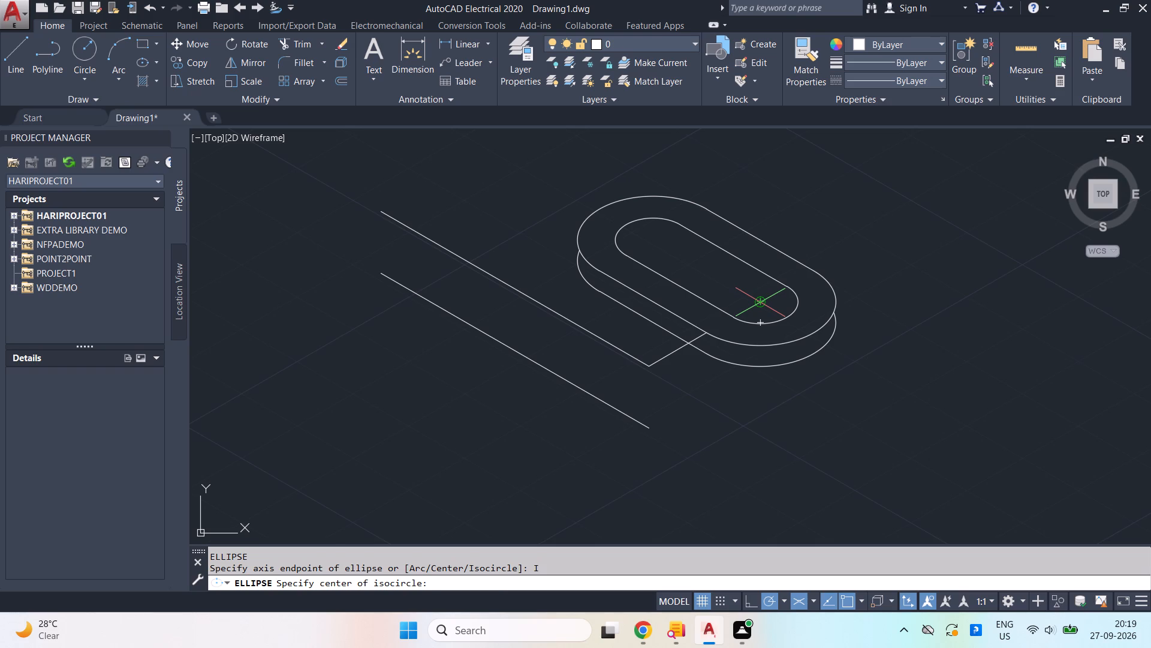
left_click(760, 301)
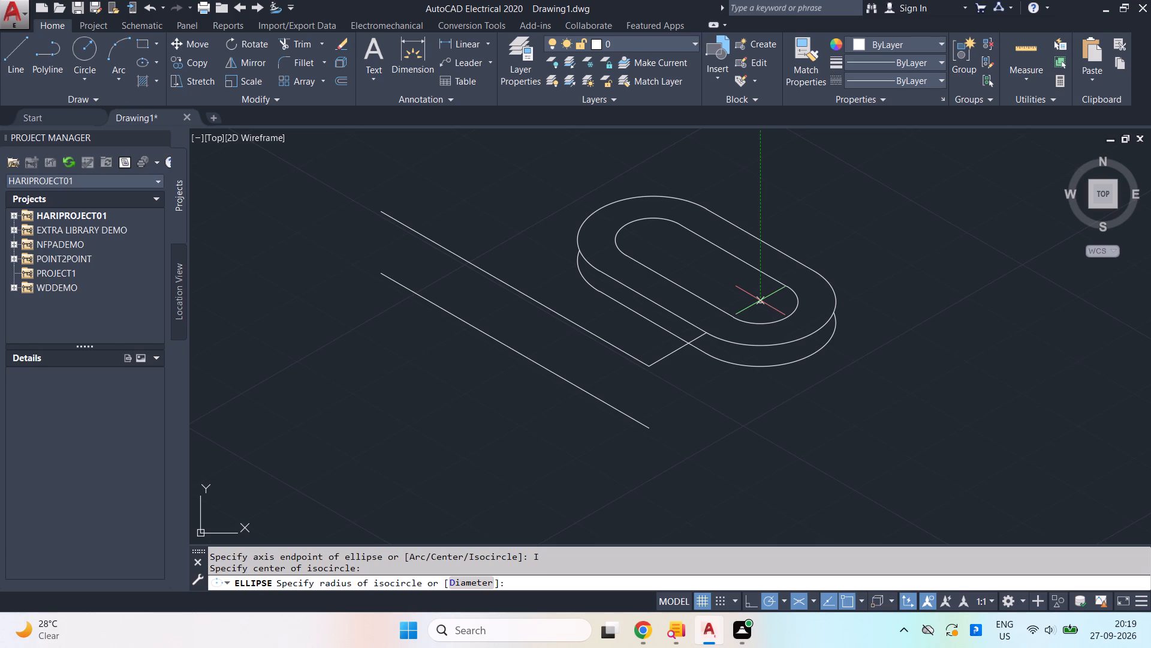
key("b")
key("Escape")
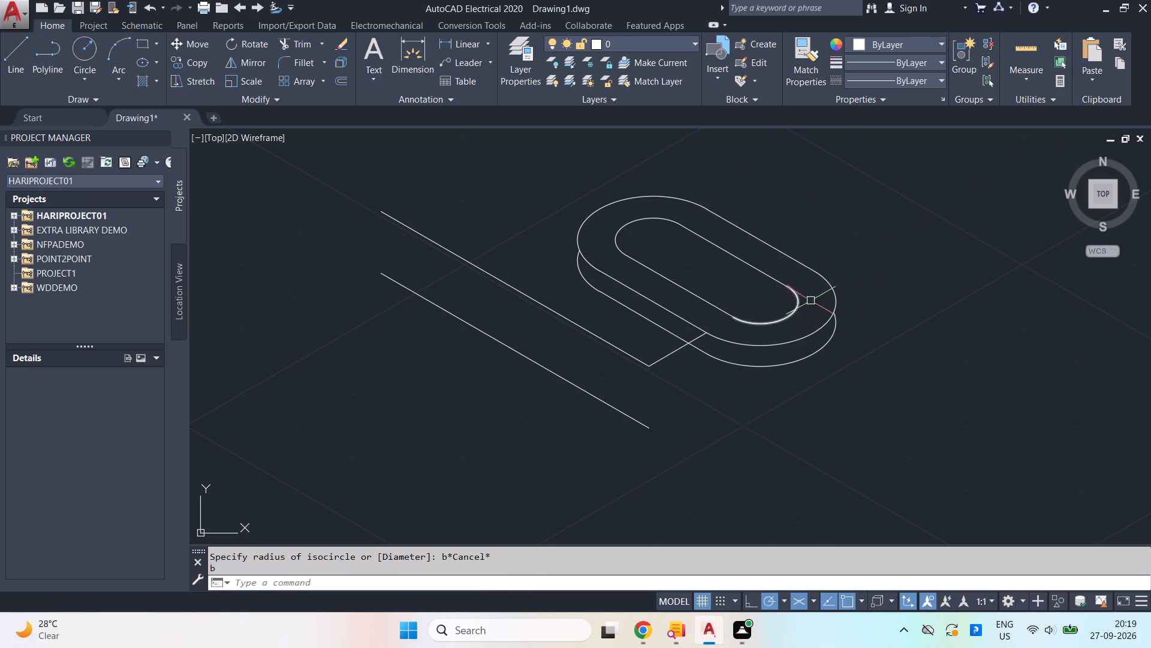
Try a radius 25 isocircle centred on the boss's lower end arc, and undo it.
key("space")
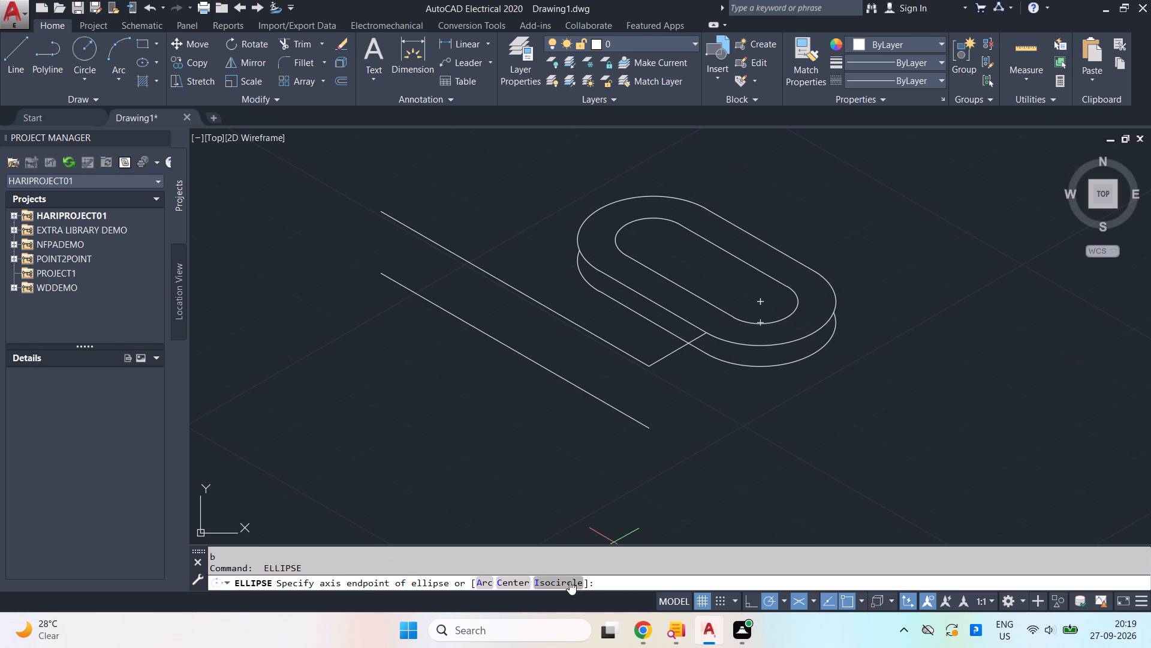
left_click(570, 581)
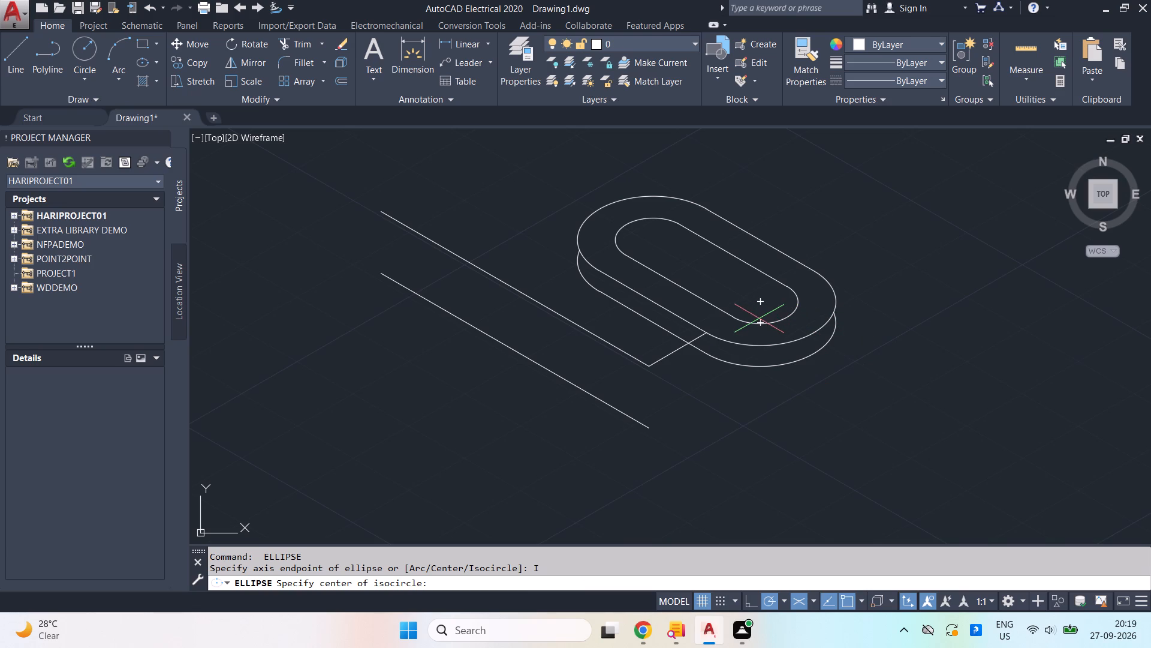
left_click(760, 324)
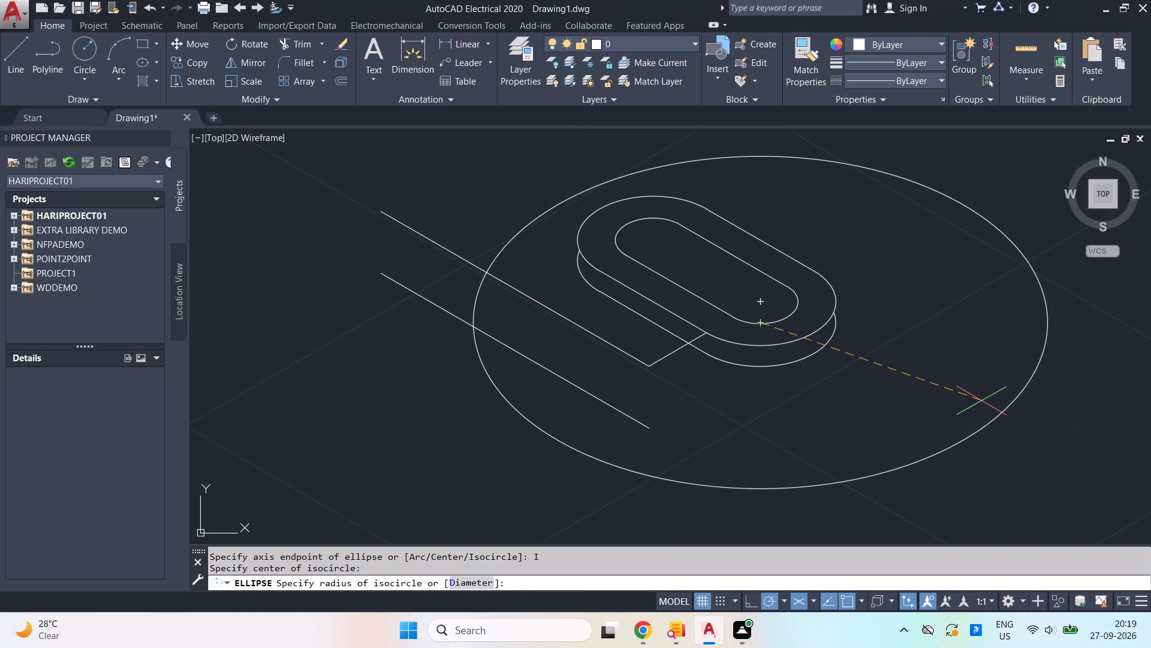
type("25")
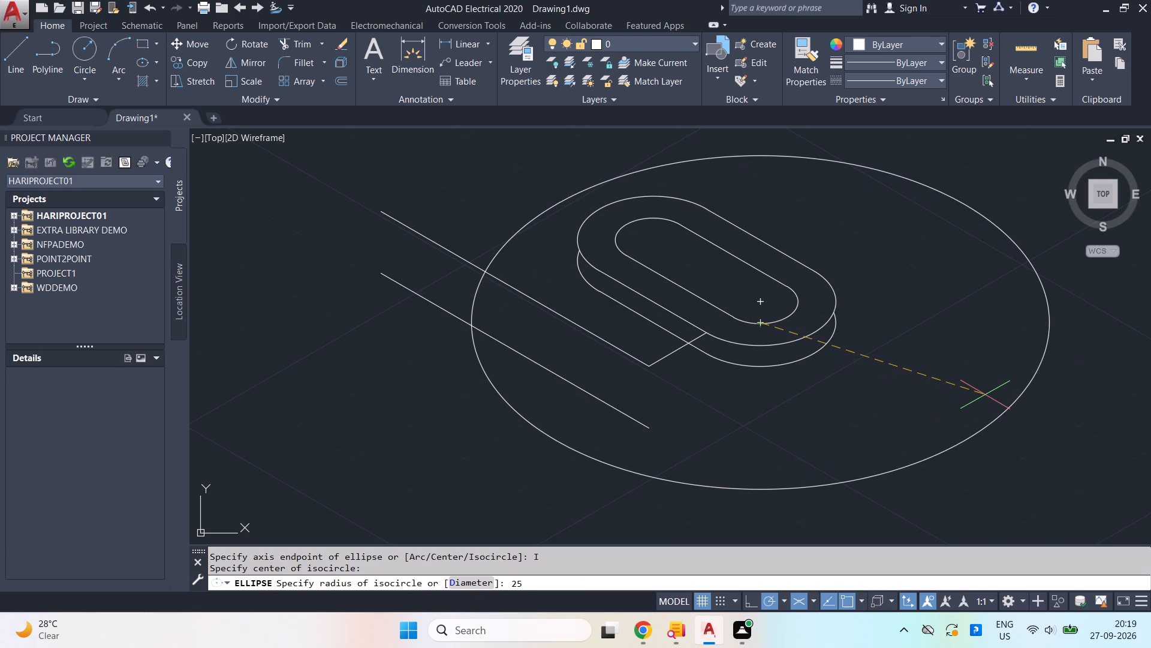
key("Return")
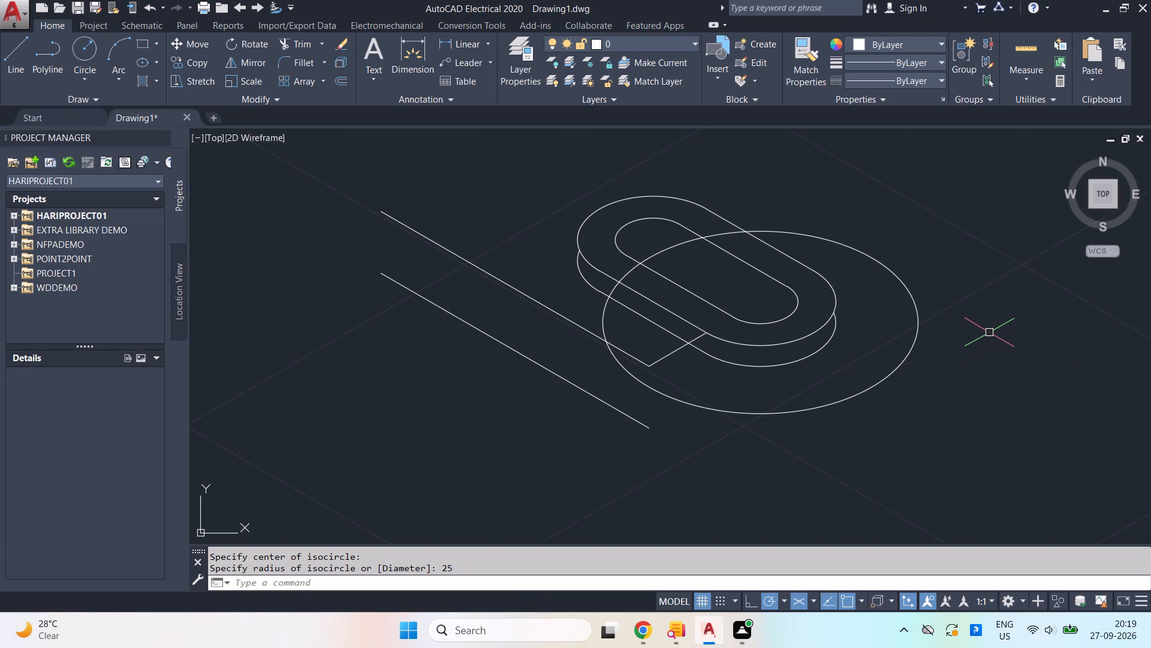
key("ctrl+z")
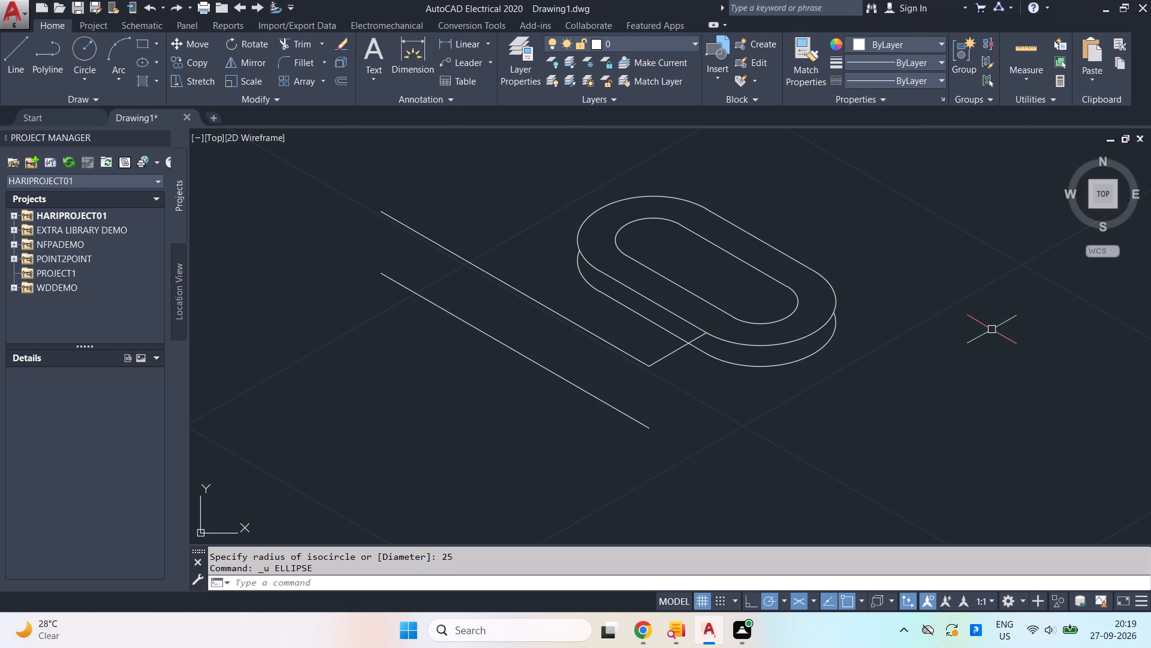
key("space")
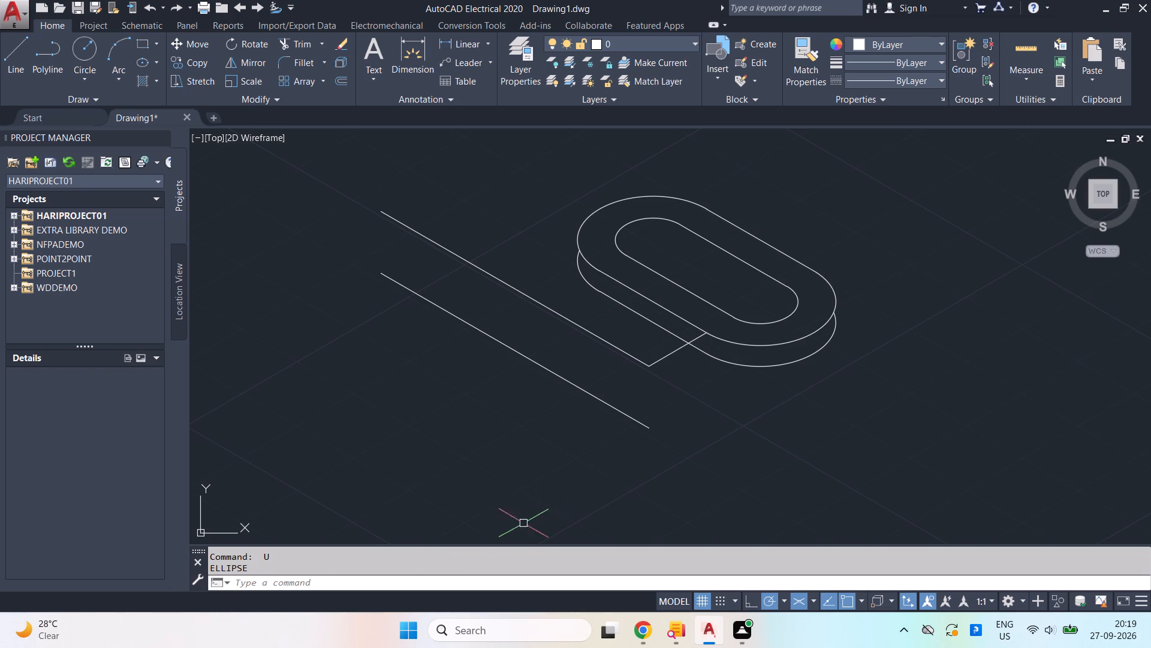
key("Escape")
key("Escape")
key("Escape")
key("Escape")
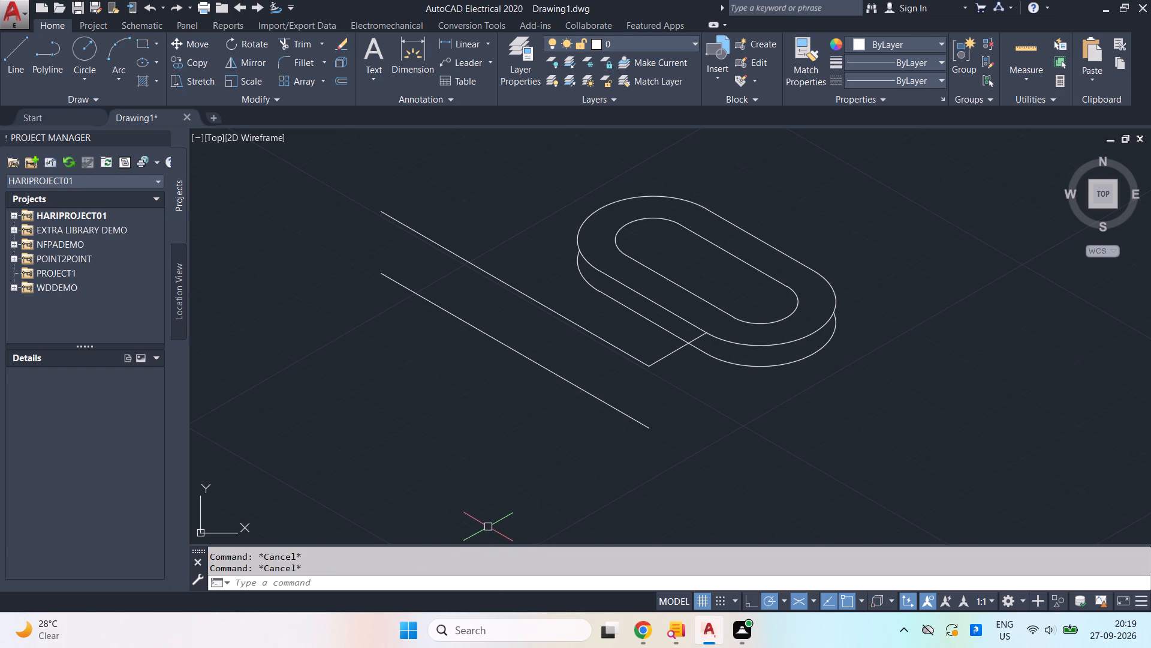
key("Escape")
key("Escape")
Draw a radius 25 isocircle centred on the lower end arc of the boss's top slot.
key("e")
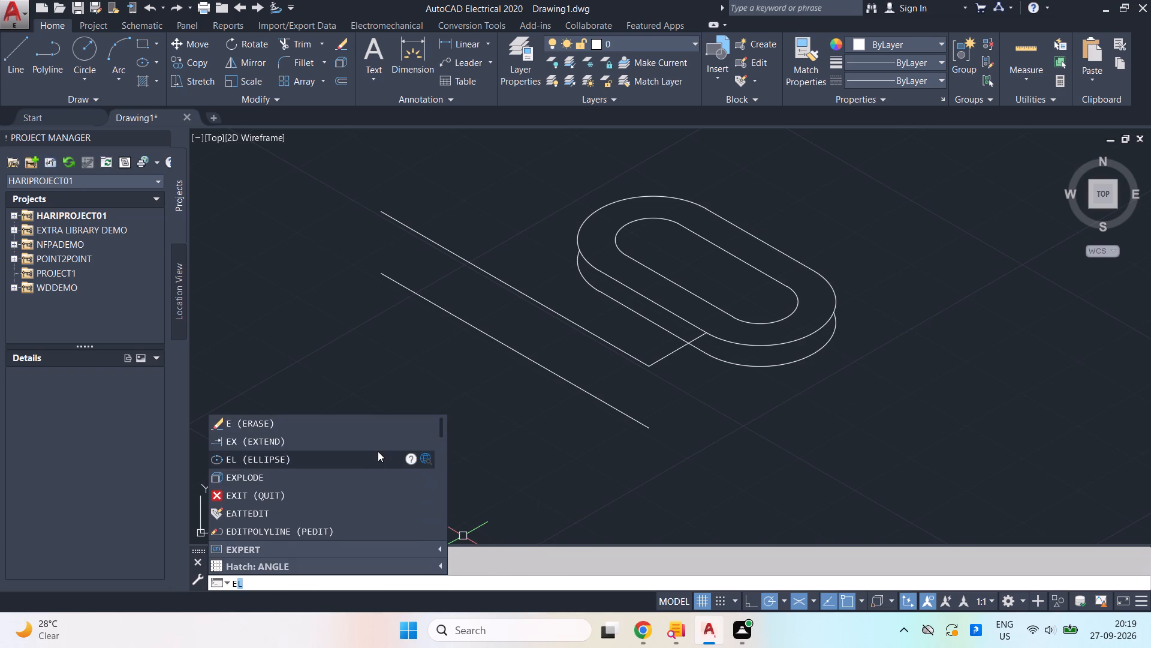
left_click(376, 457)
left_click(559, 578)
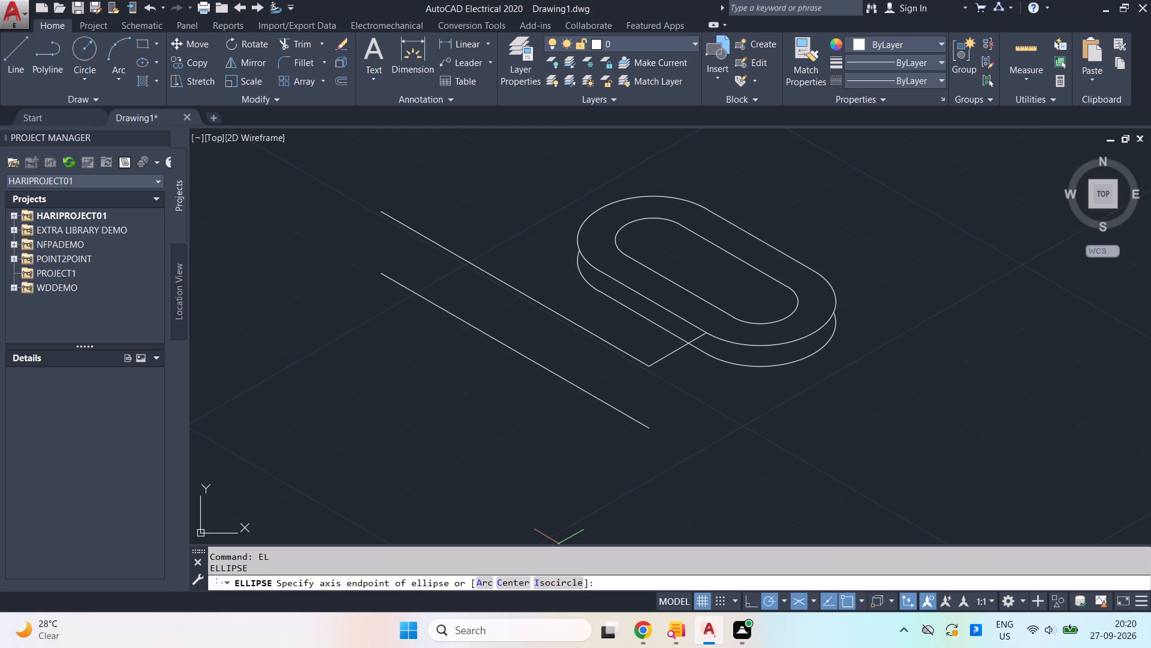
left_click(758, 302)
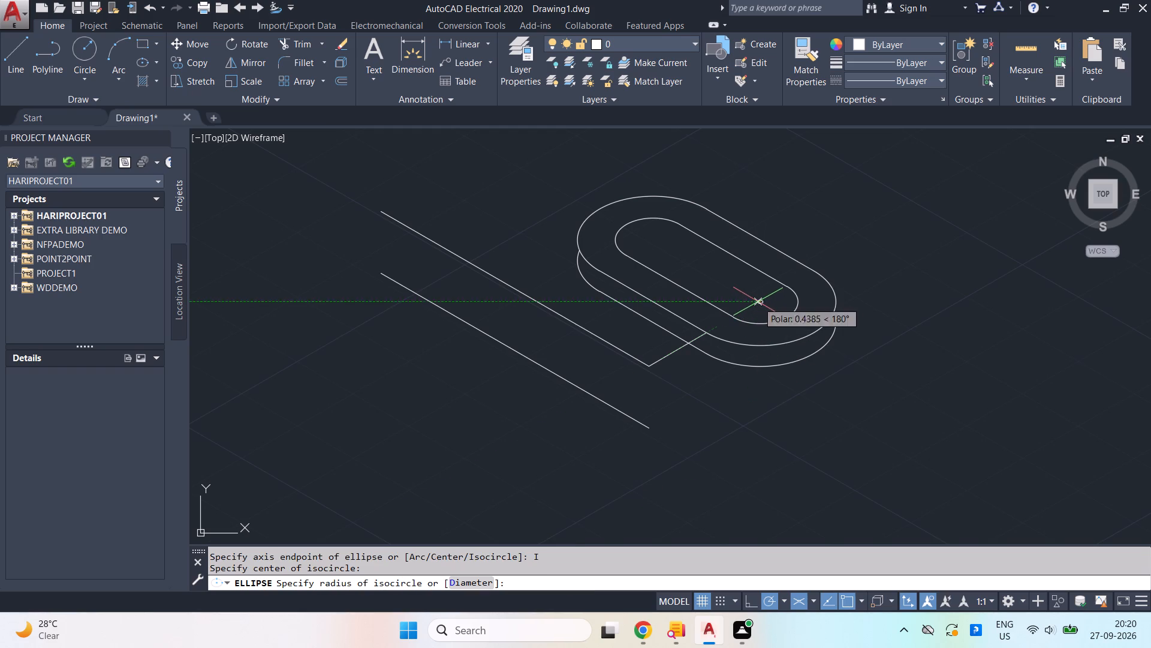
type("25")
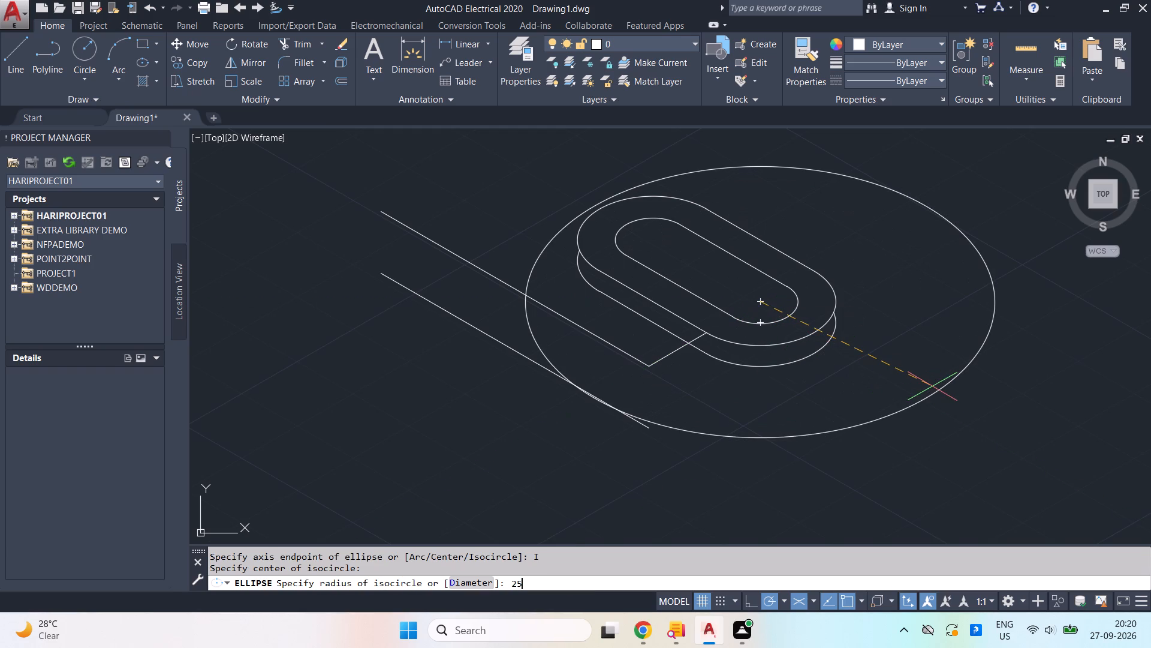
key("Return")
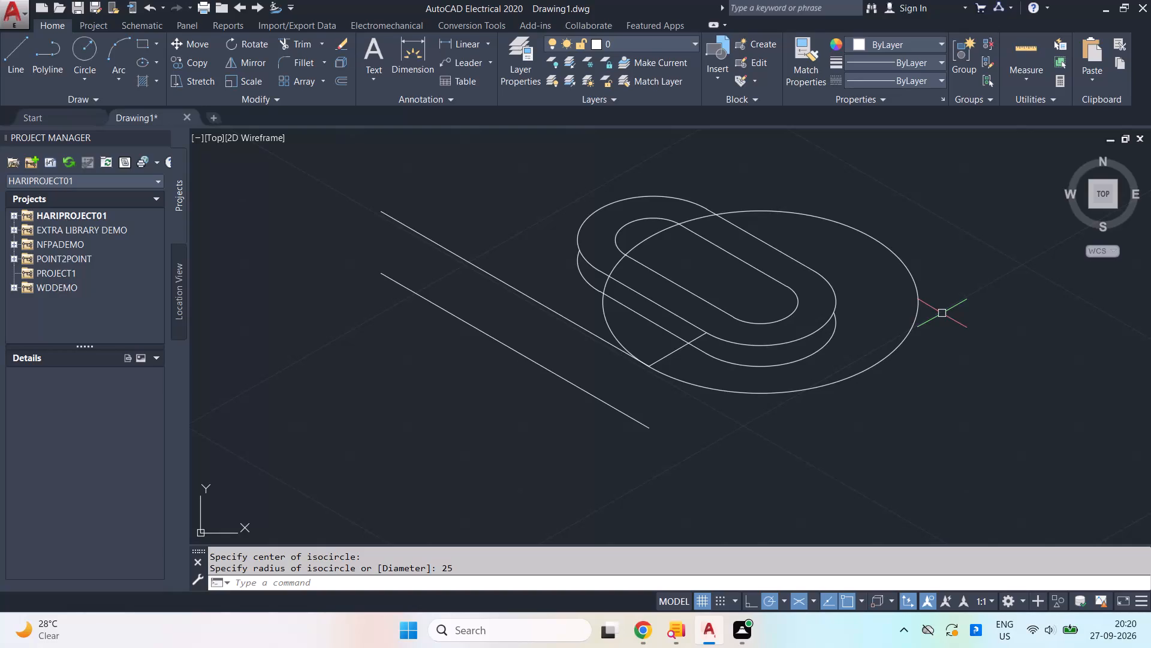
Copy the radius 25 isocircle 6 units straight down from its centre, with polar tracking on.
left_click(903, 344)
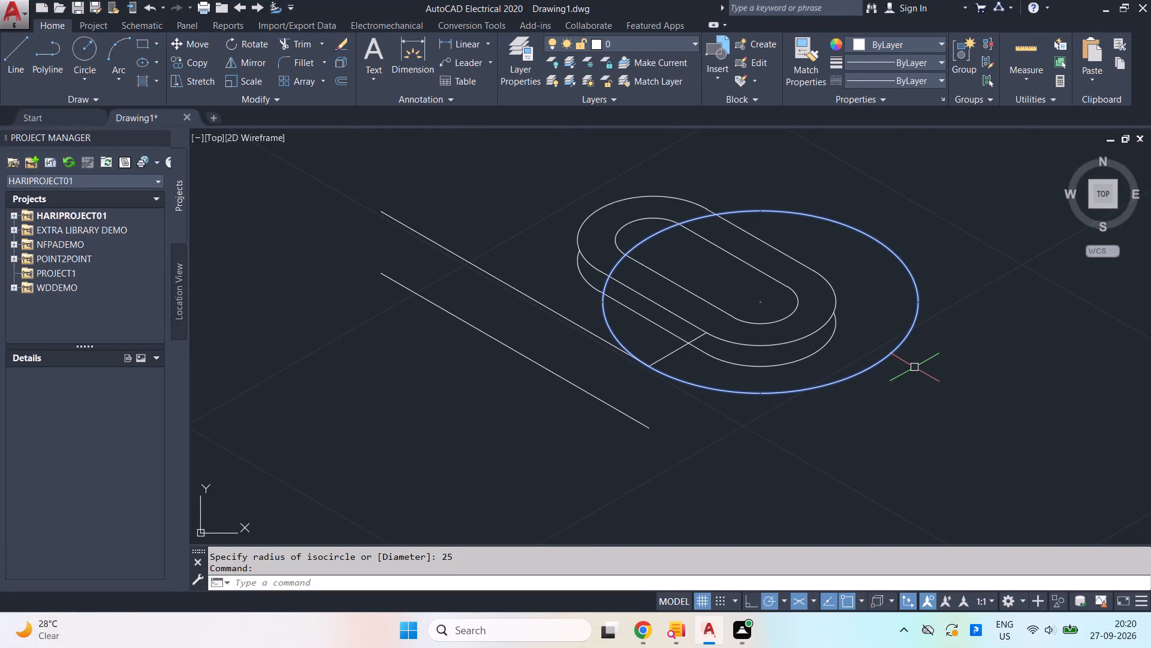
type("co")
key("Return")
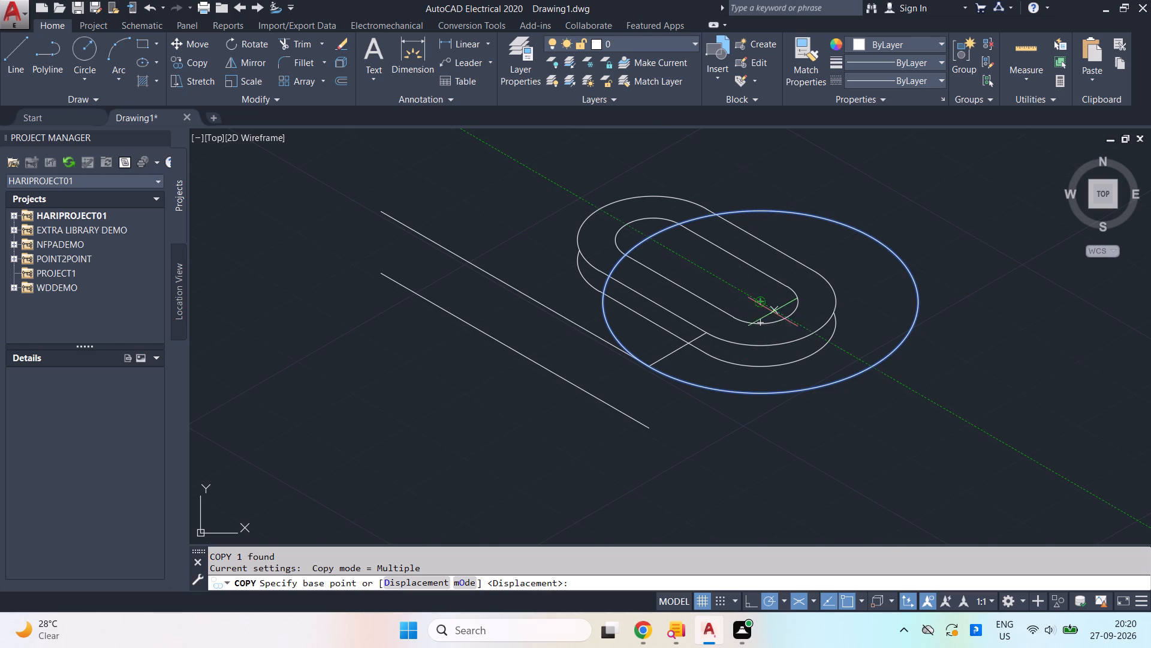
left_click(760, 301)
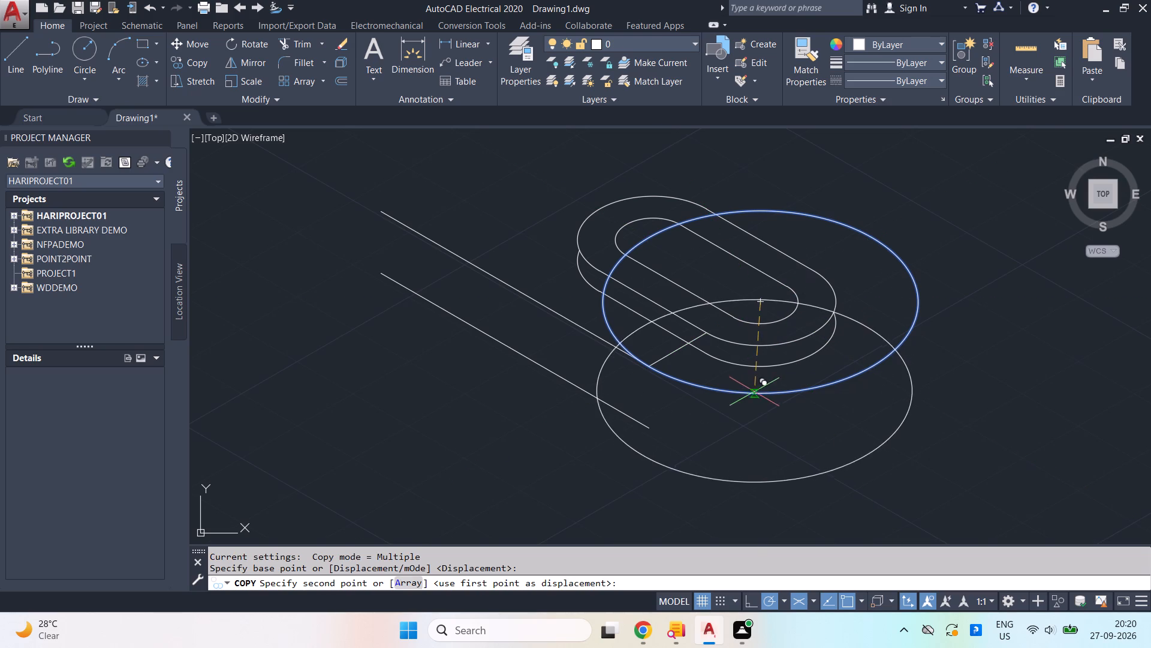
left_click(746, 596)
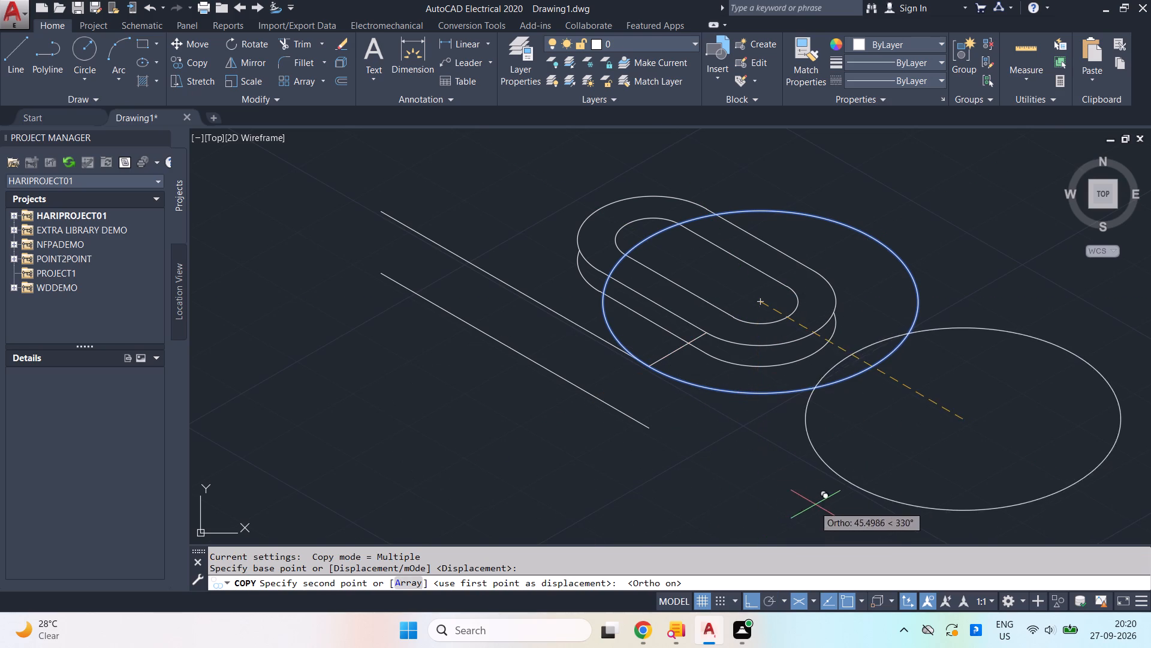
left_click(748, 598)
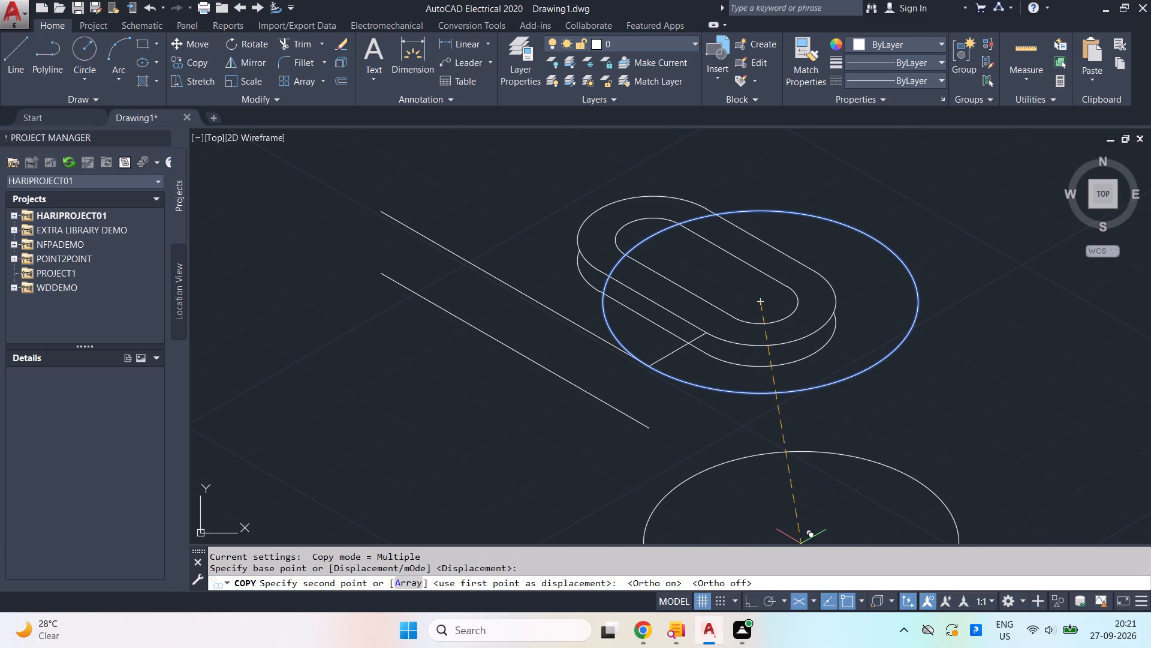
left_click(763, 597)
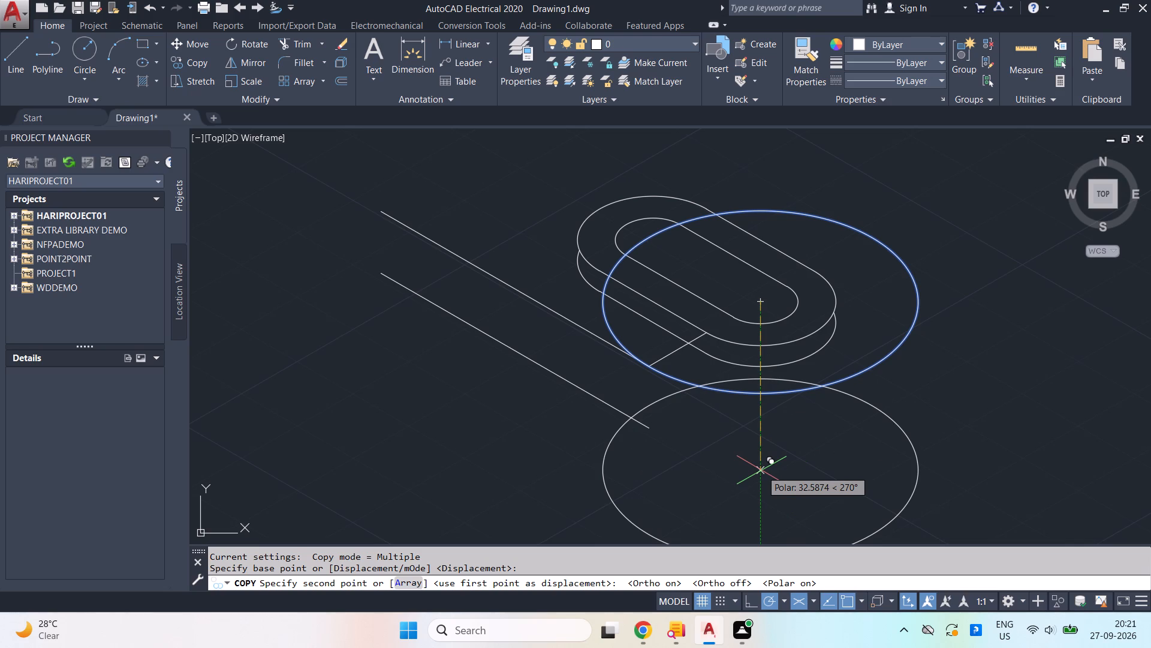
key("6")
key("Return")
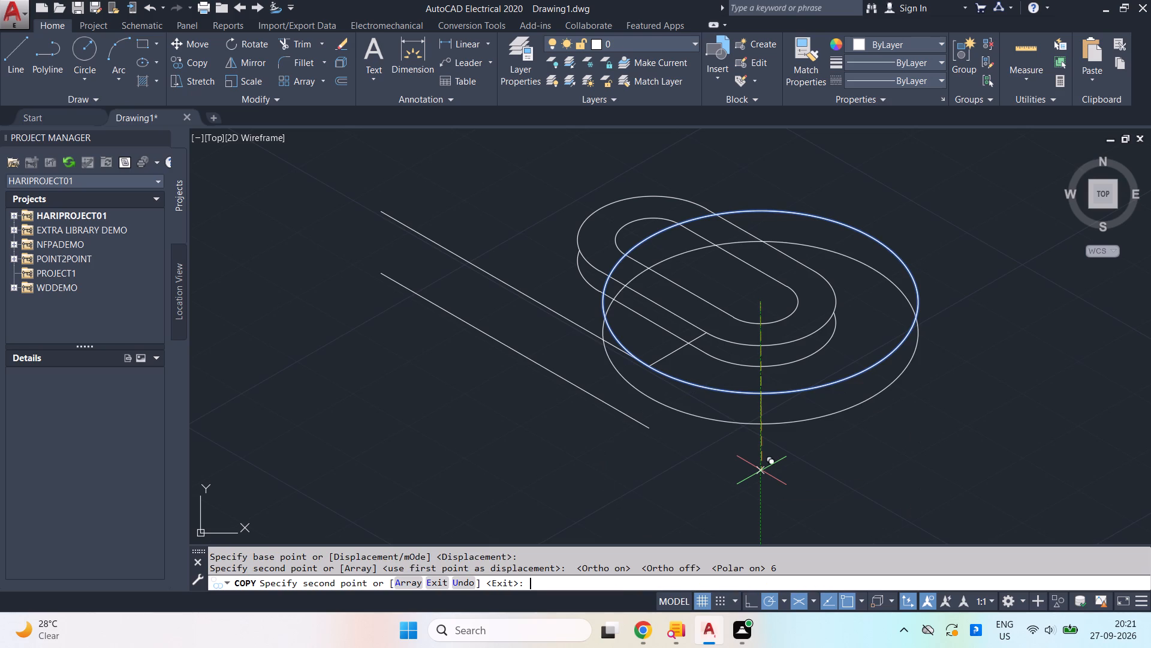
key("Return")
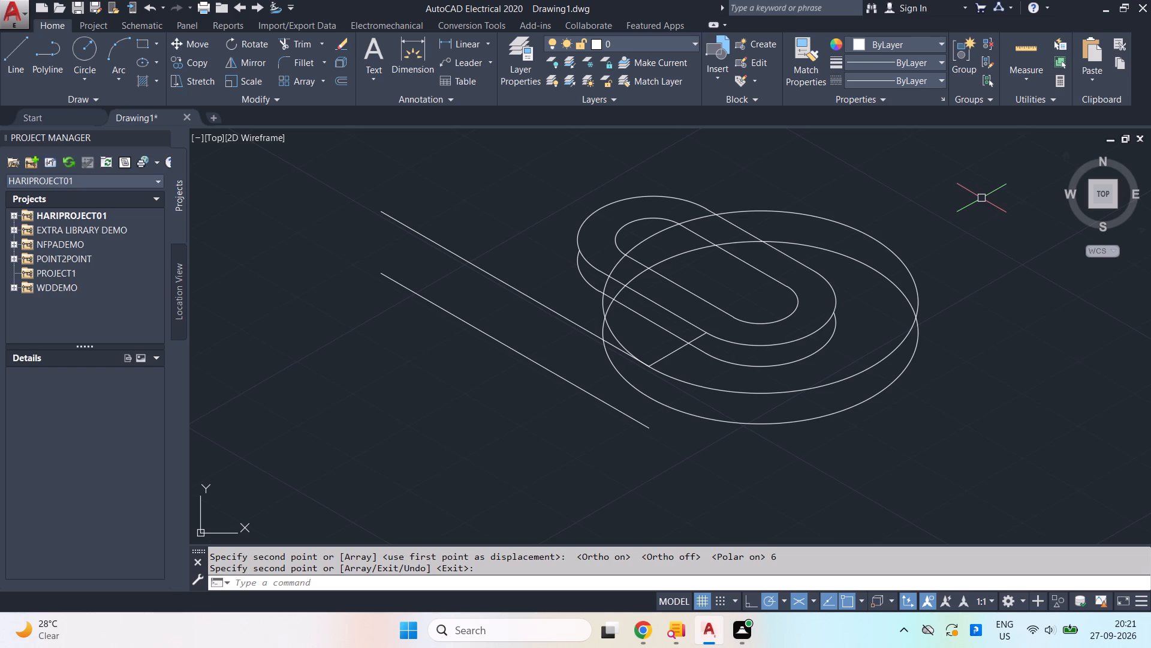
Draw a construction line about 41 units long at 330° from the upper isocircle's centre, past the rounded end.
key("l")
key("Return")
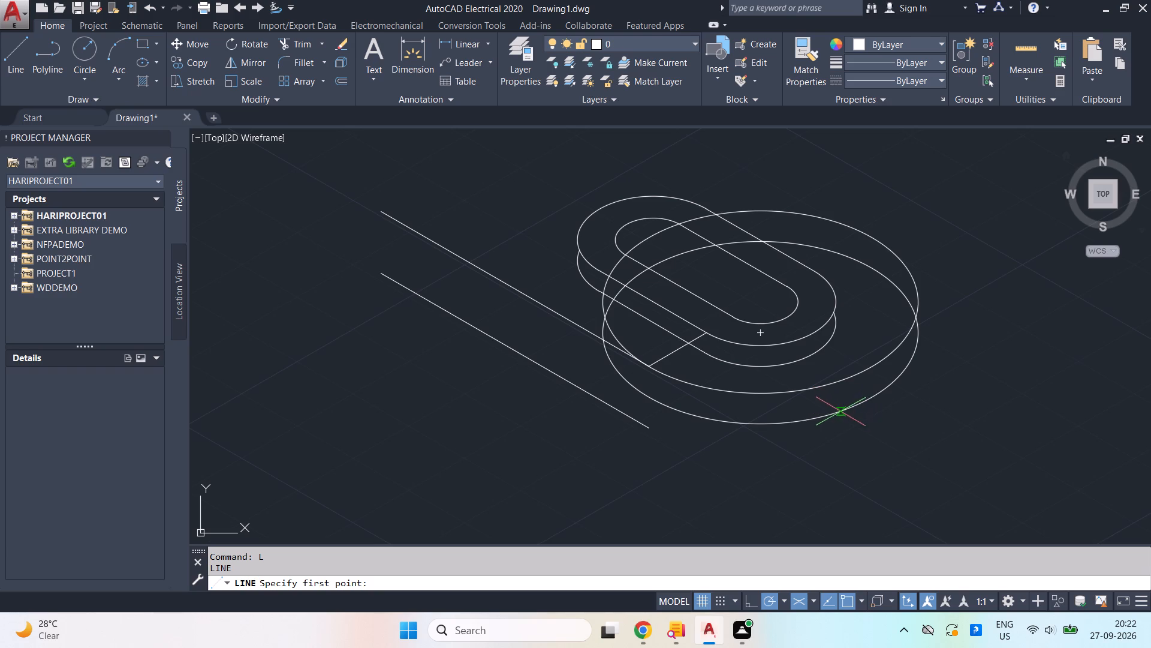
left_click(758, 301)
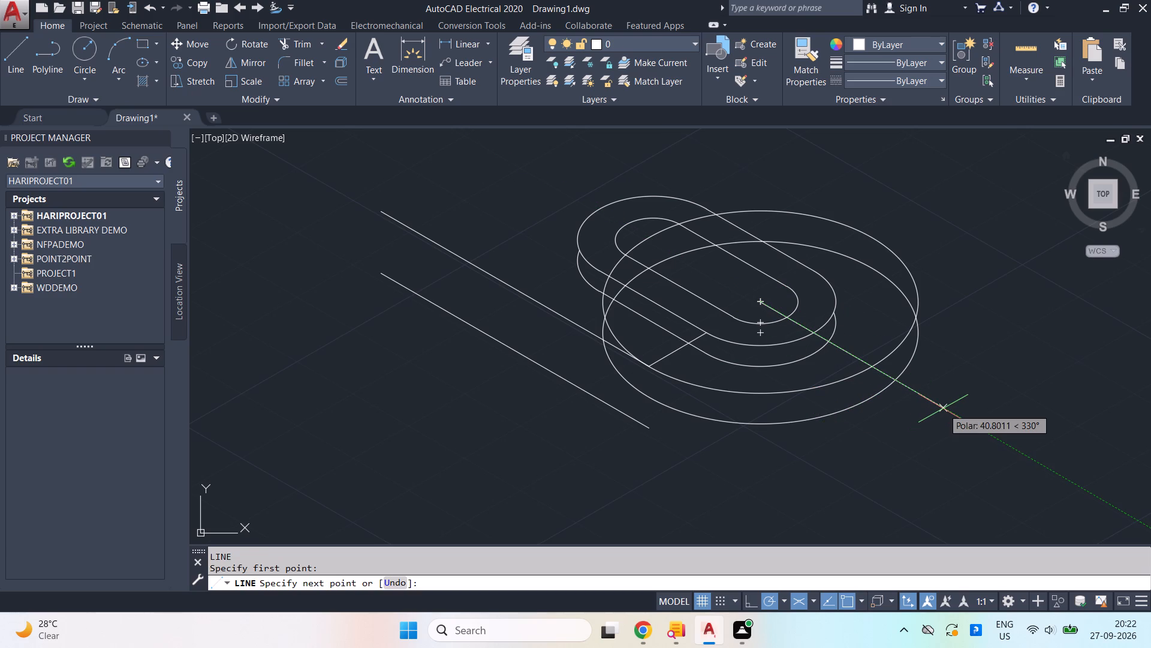
left_click(943, 409)
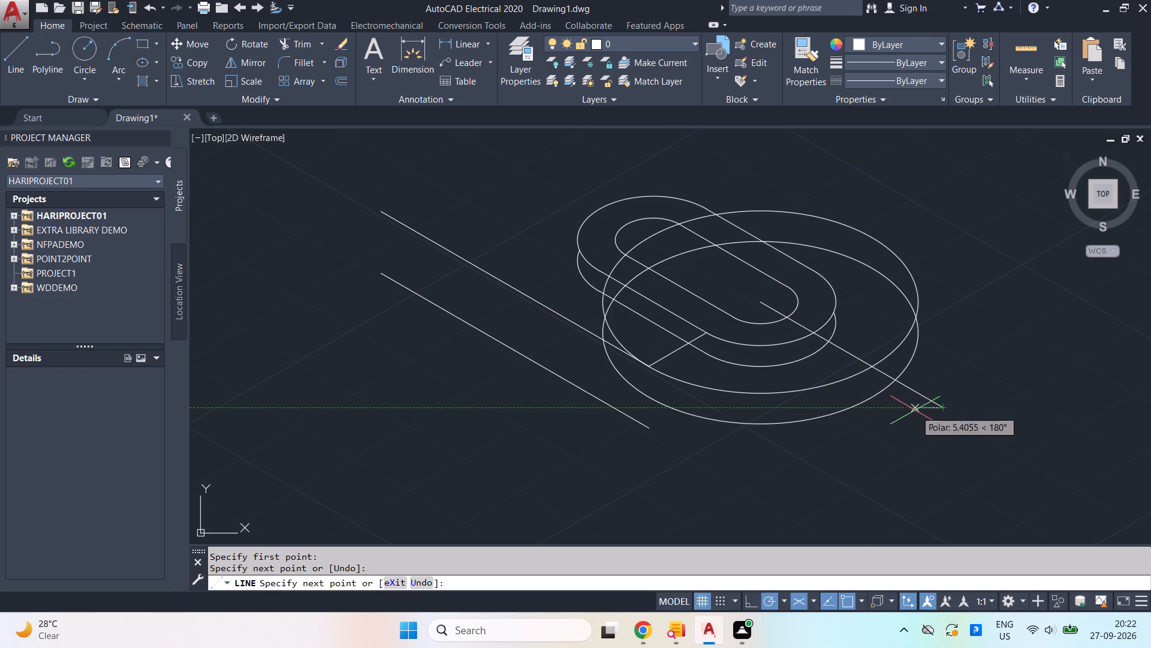
key("space")
Offset the construction line 10 units to both sides to mark the notch's edges.
scroll(887, 375, "up", 1)
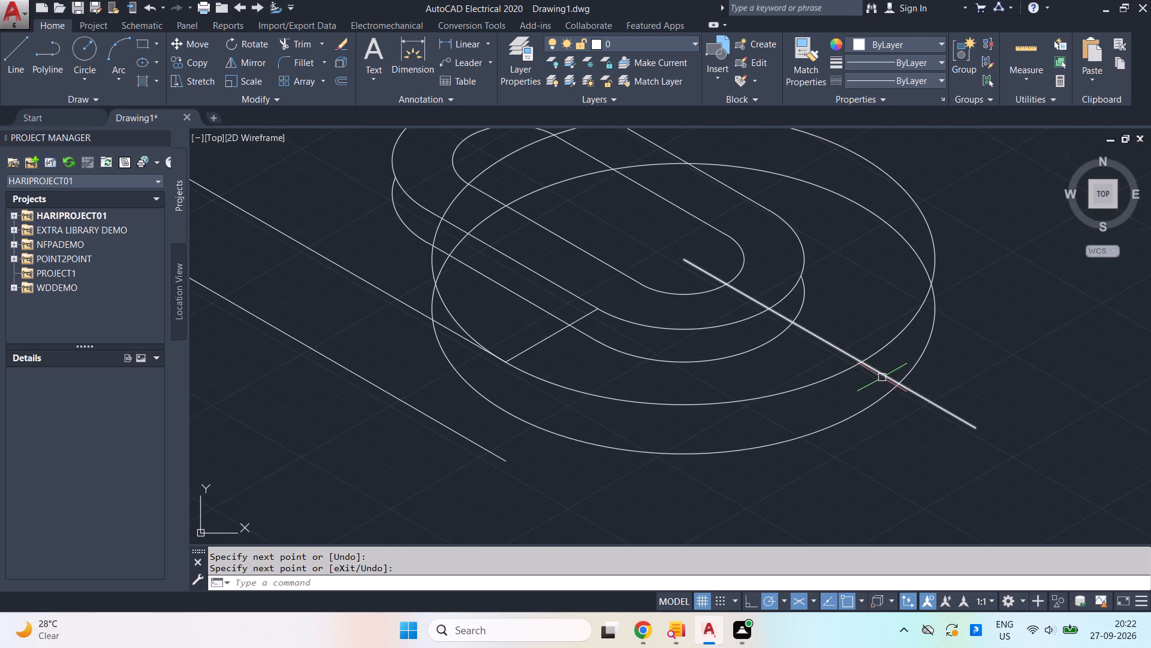
left_click(882, 374)
key("o")
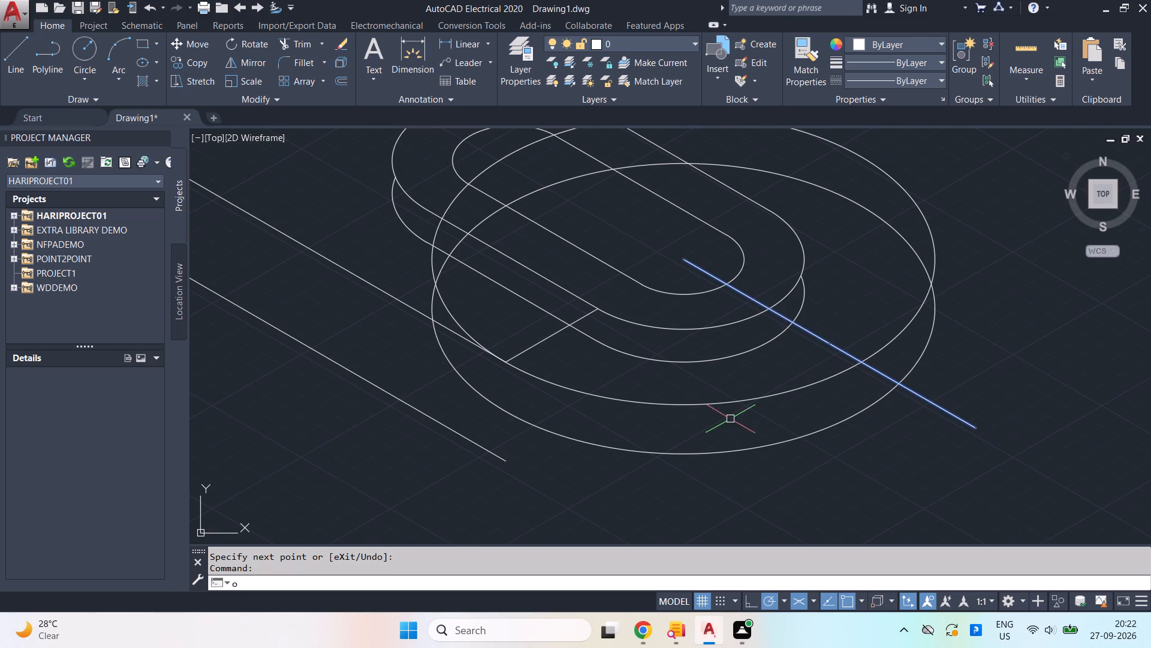
left_click(379, 416)
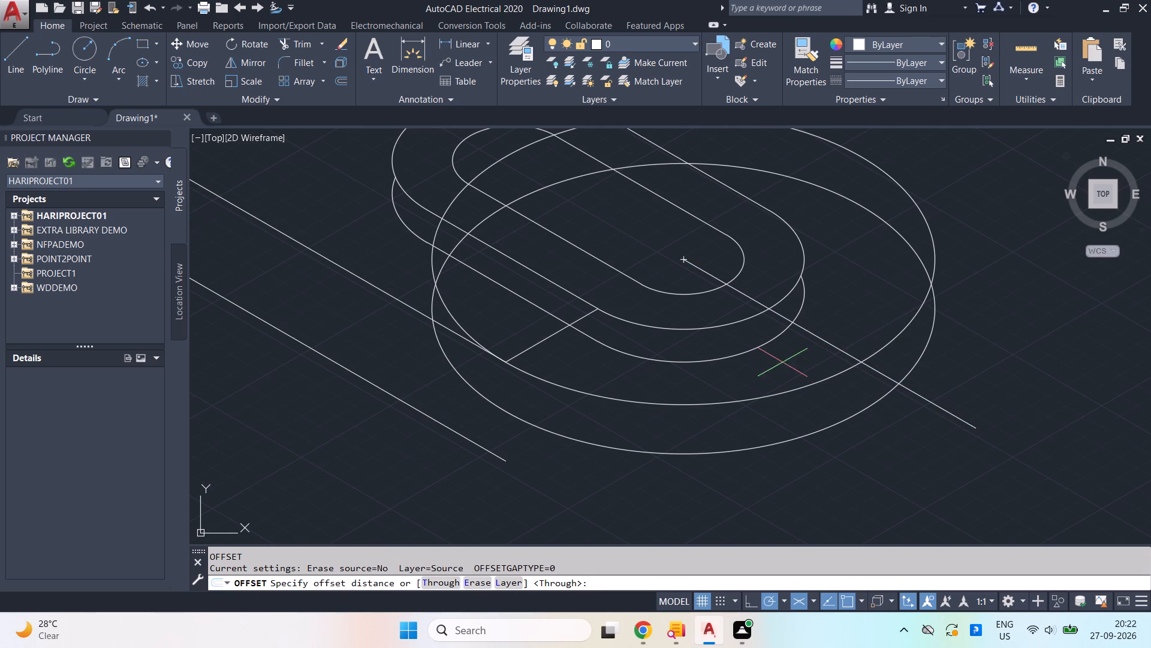
left_click(683, 257)
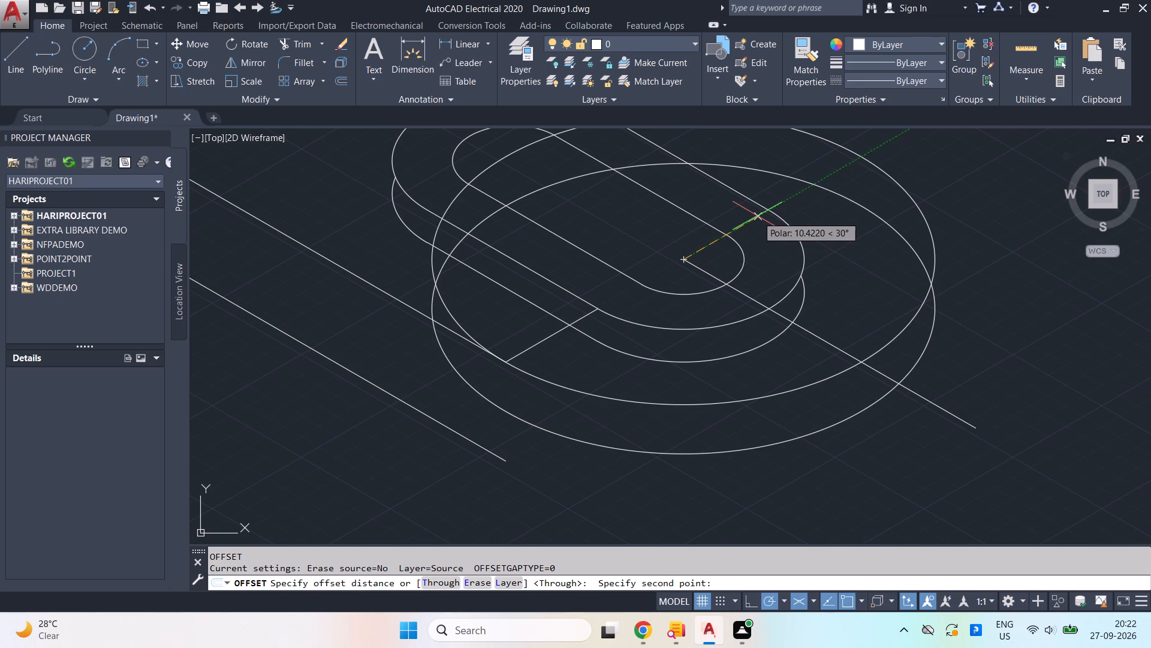
key("1")
key("0")
key("Return")
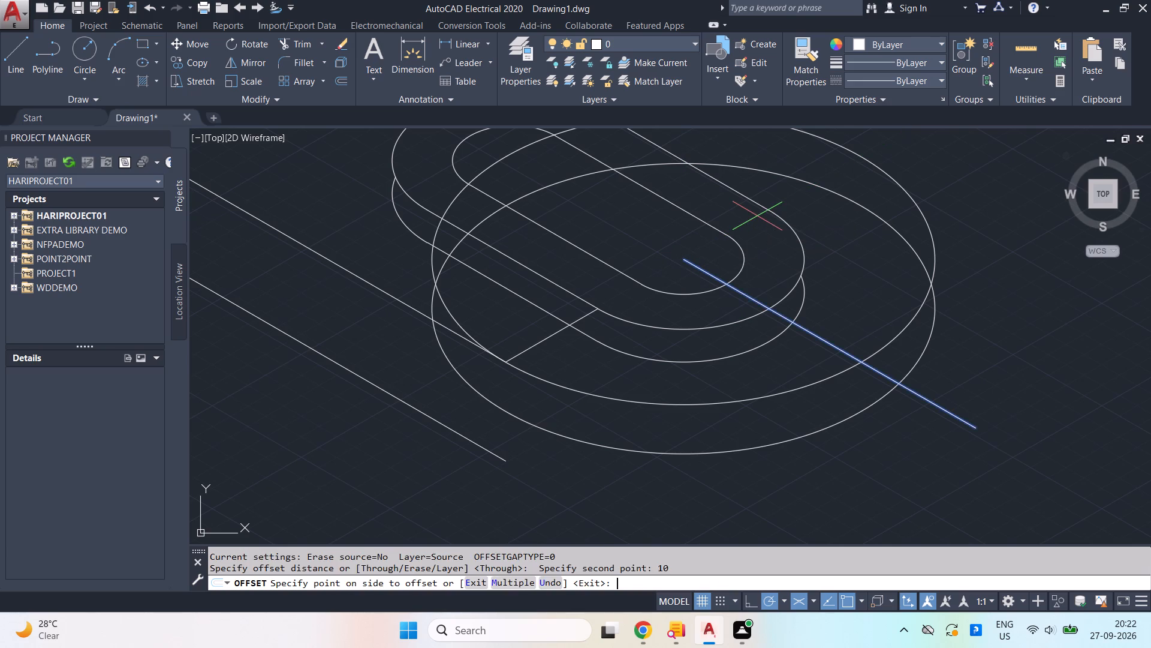
key("Return")
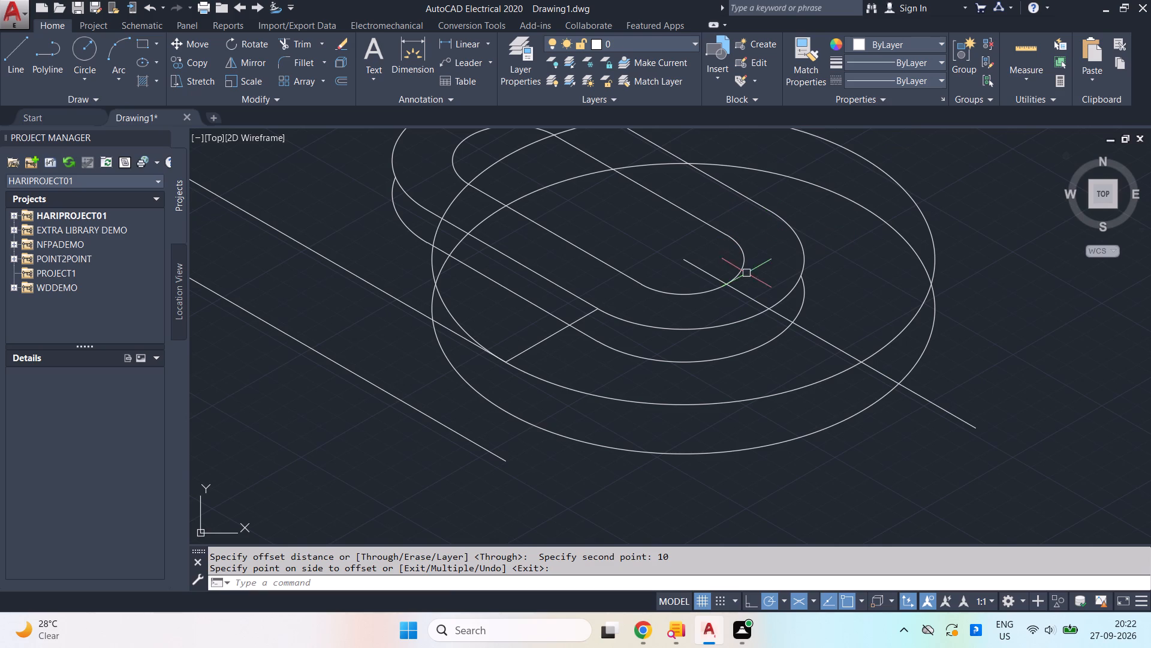
left_click(745, 292)
key("Return")
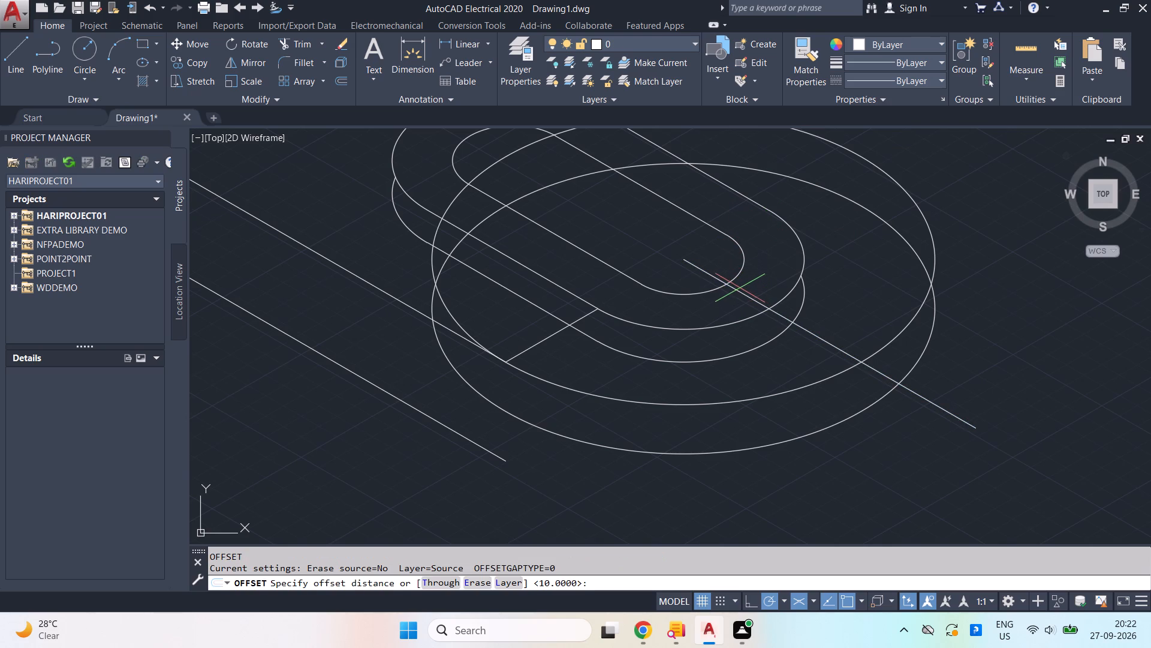
left_click(681, 259)
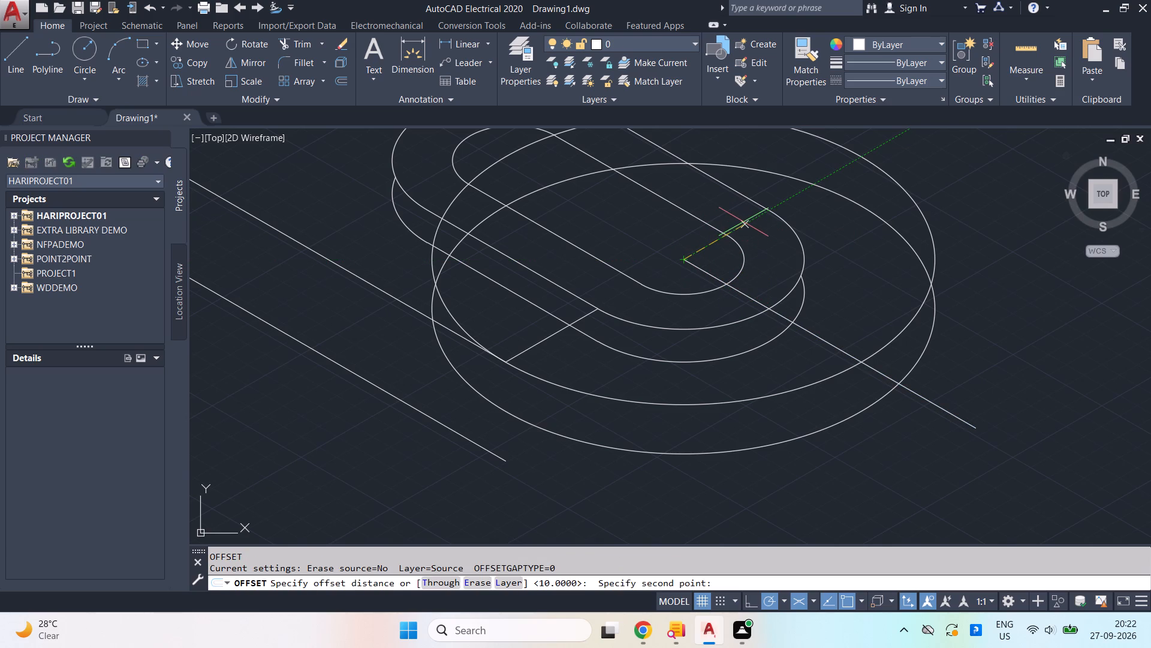
key("Return")
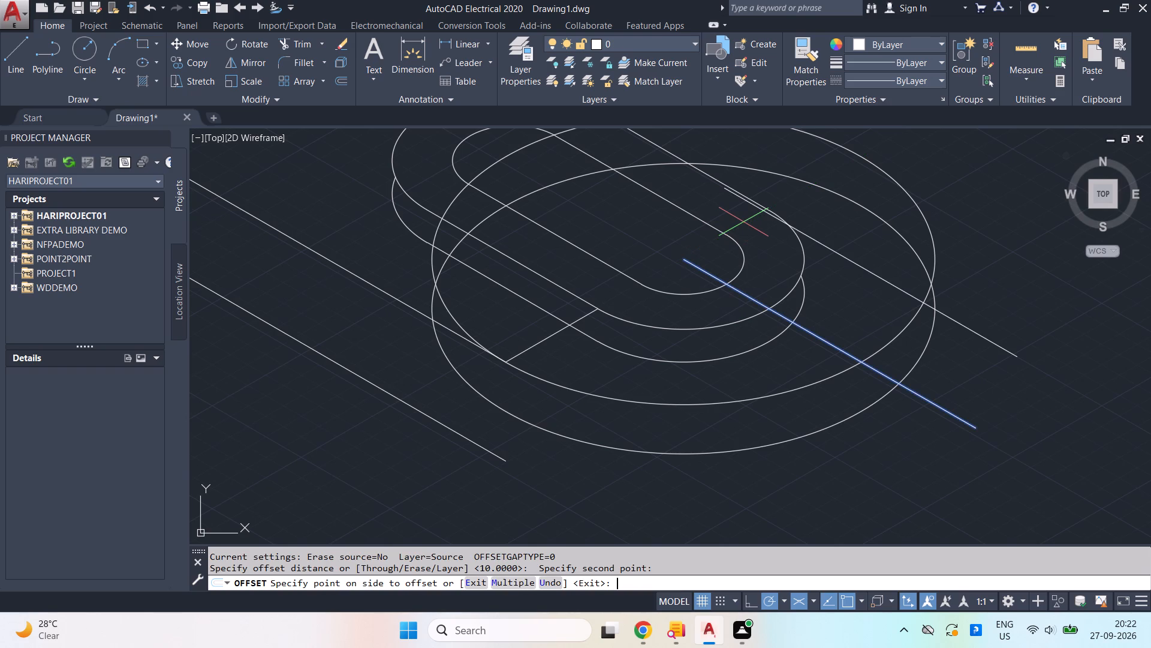
left_click(743, 222)
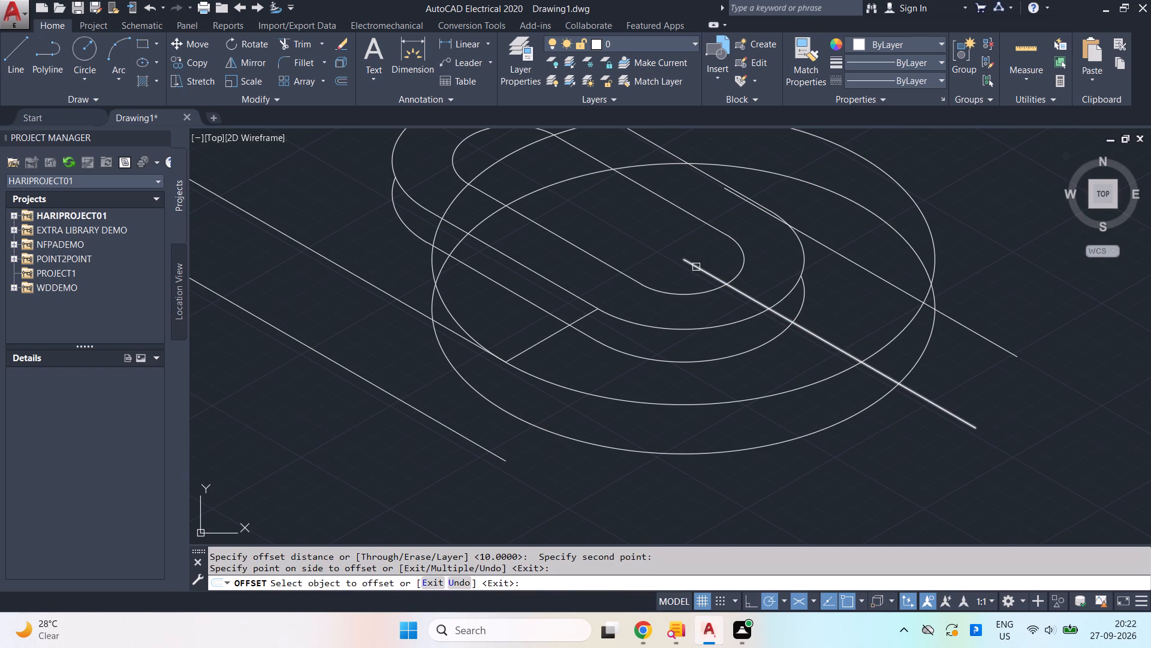
left_click(696, 267)
left_click(655, 292)
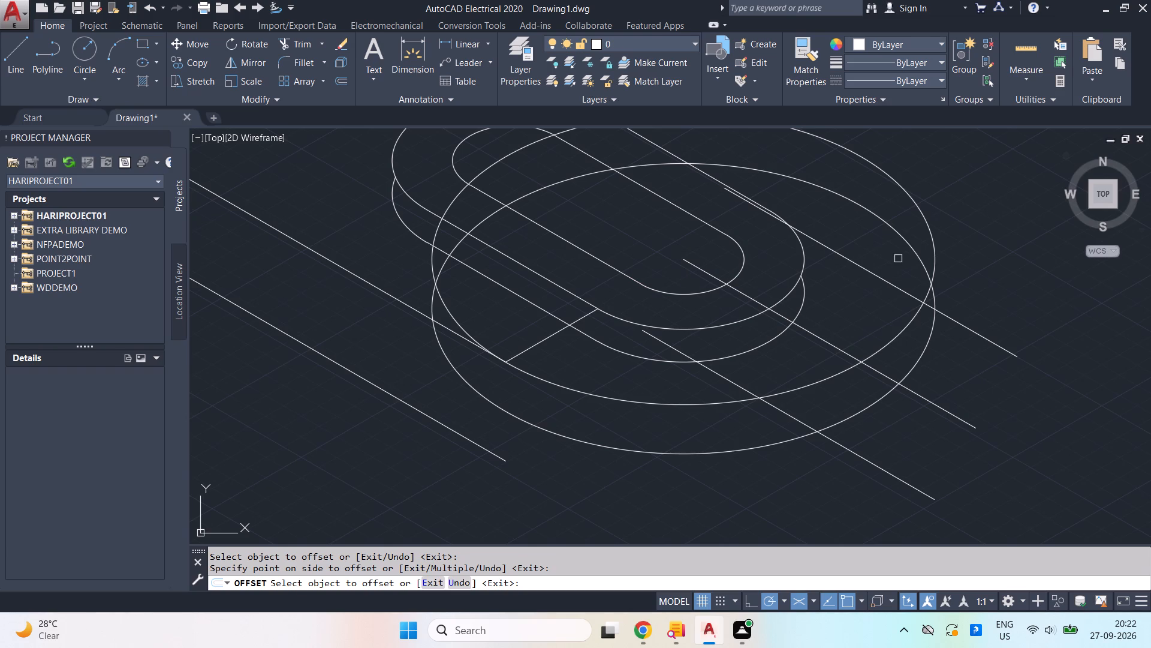
key("Escape")
Trim the lower isocircle so that its arc between the two outer notch construction lines is kept.
type("tr")
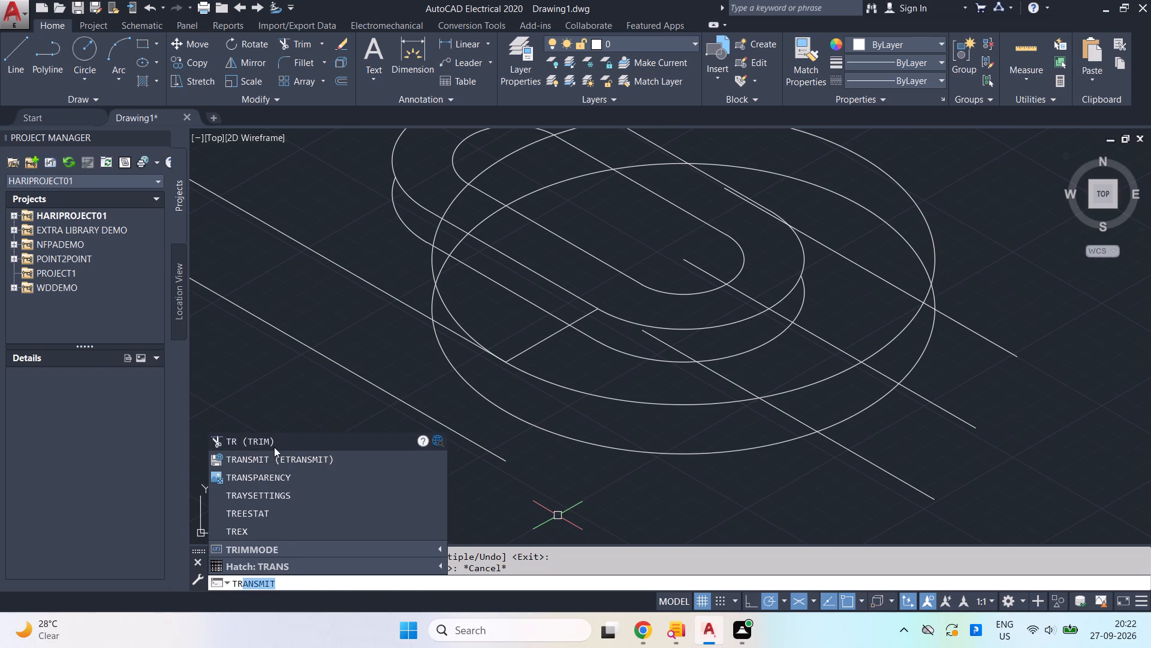
left_click(274, 447)
key("Return")
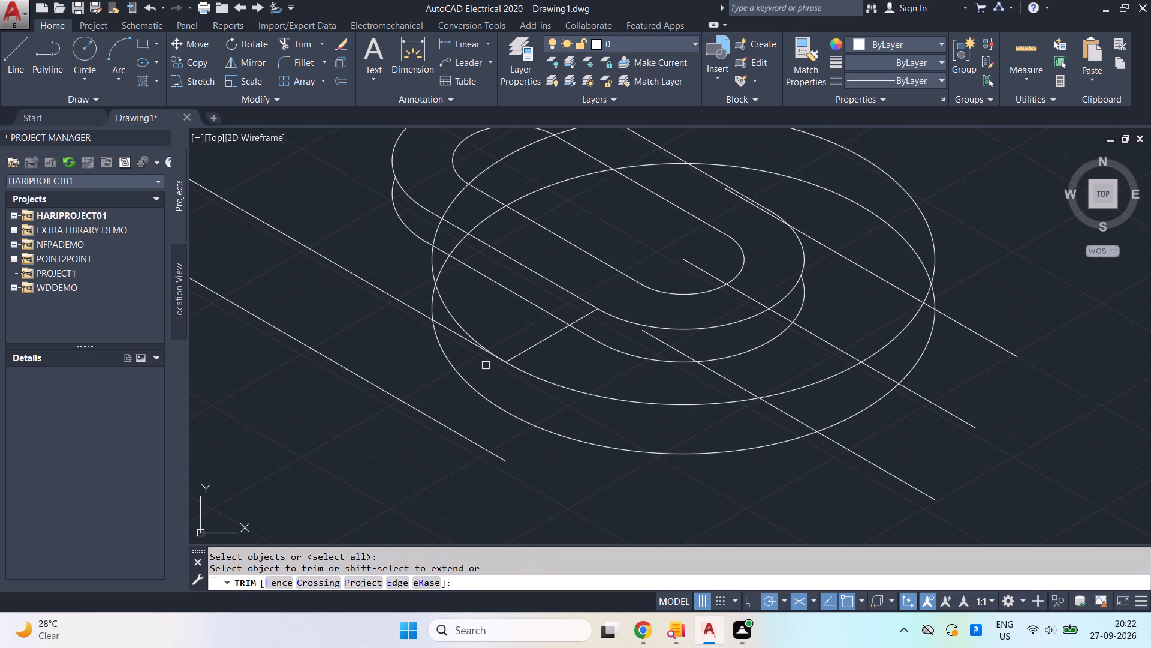
left_click(501, 409)
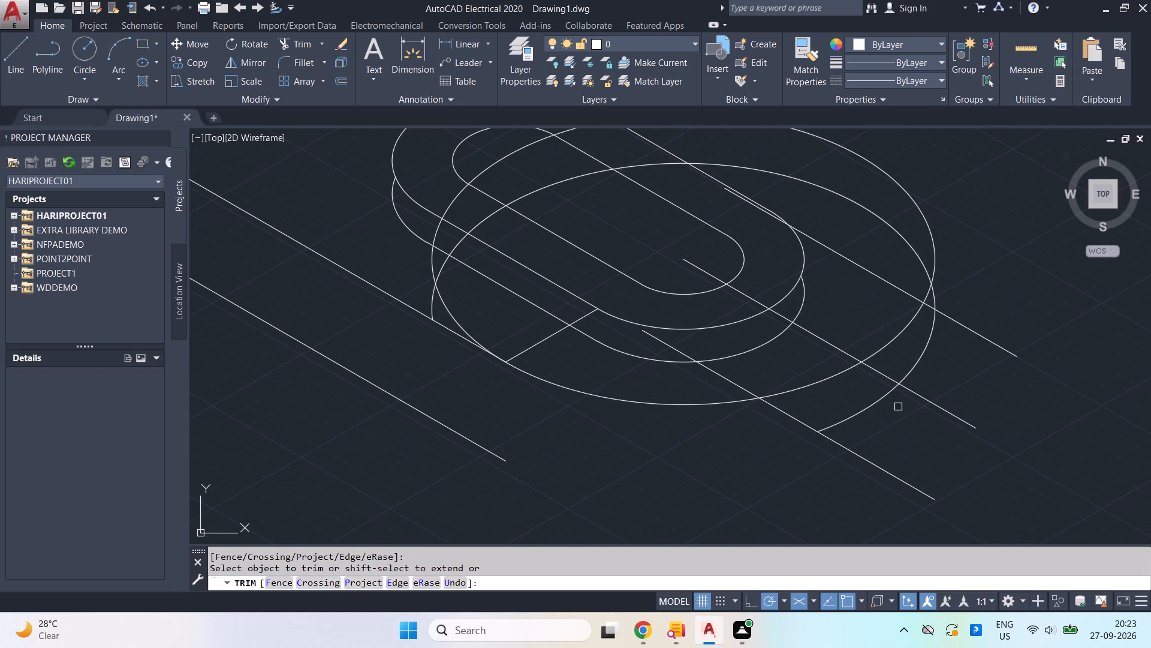
left_click(932, 295)
left_click(903, 236)
left_click(662, 164)
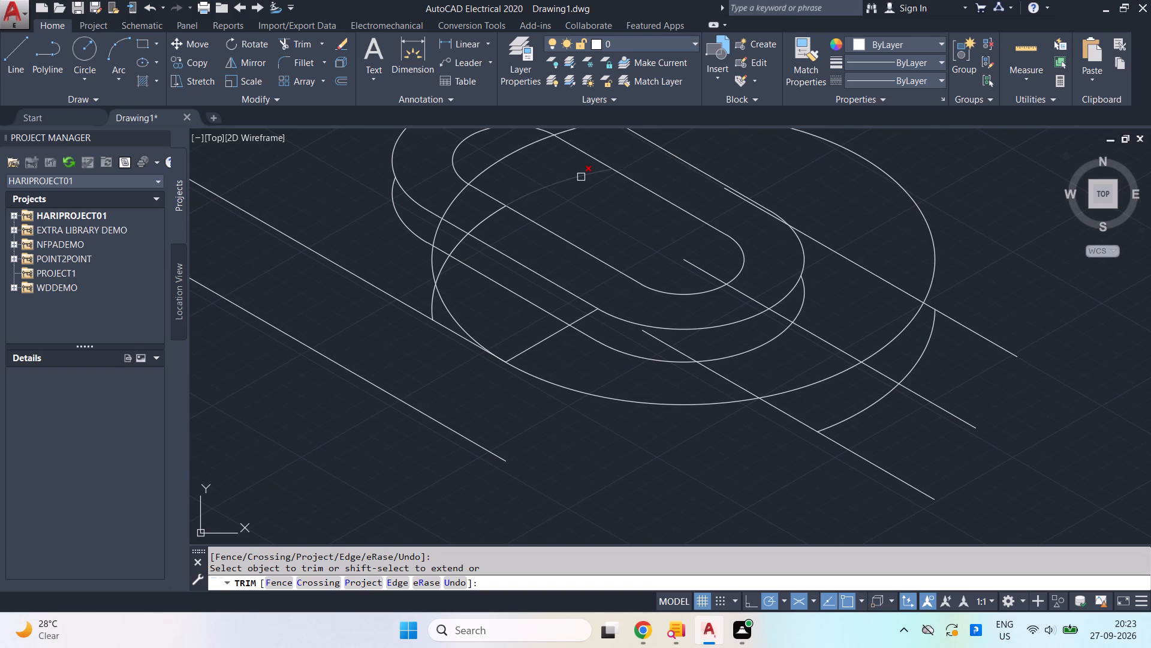
left_click(581, 177)
left_click(489, 215)
left_click(468, 237)
left_click(450, 263)
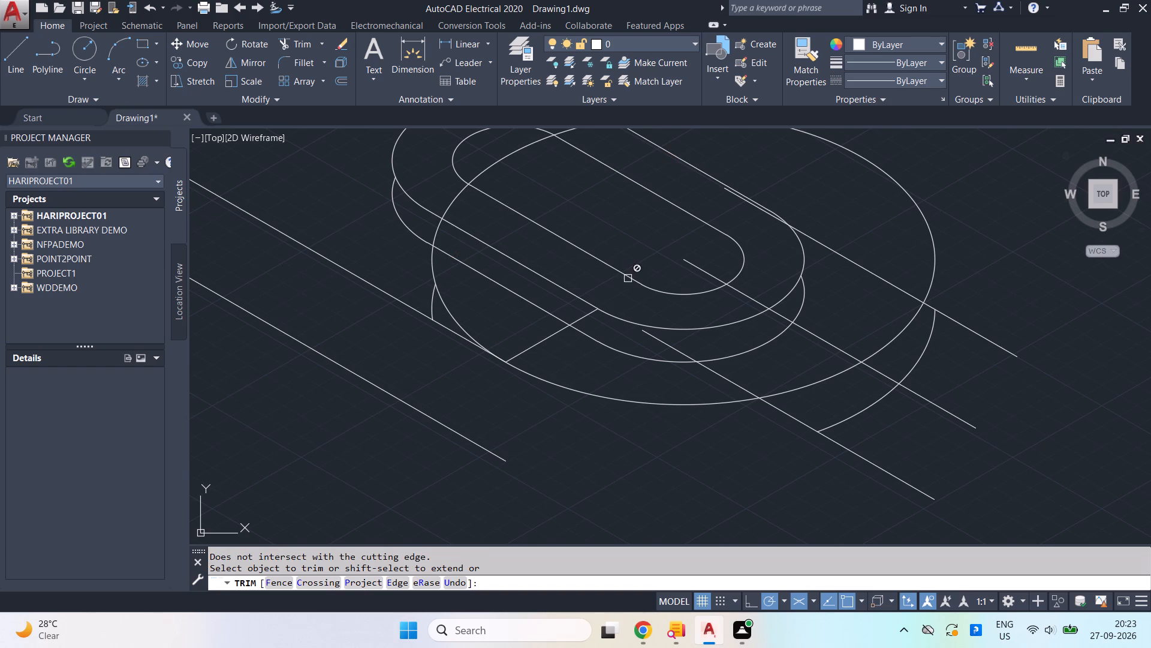
key("Escape")
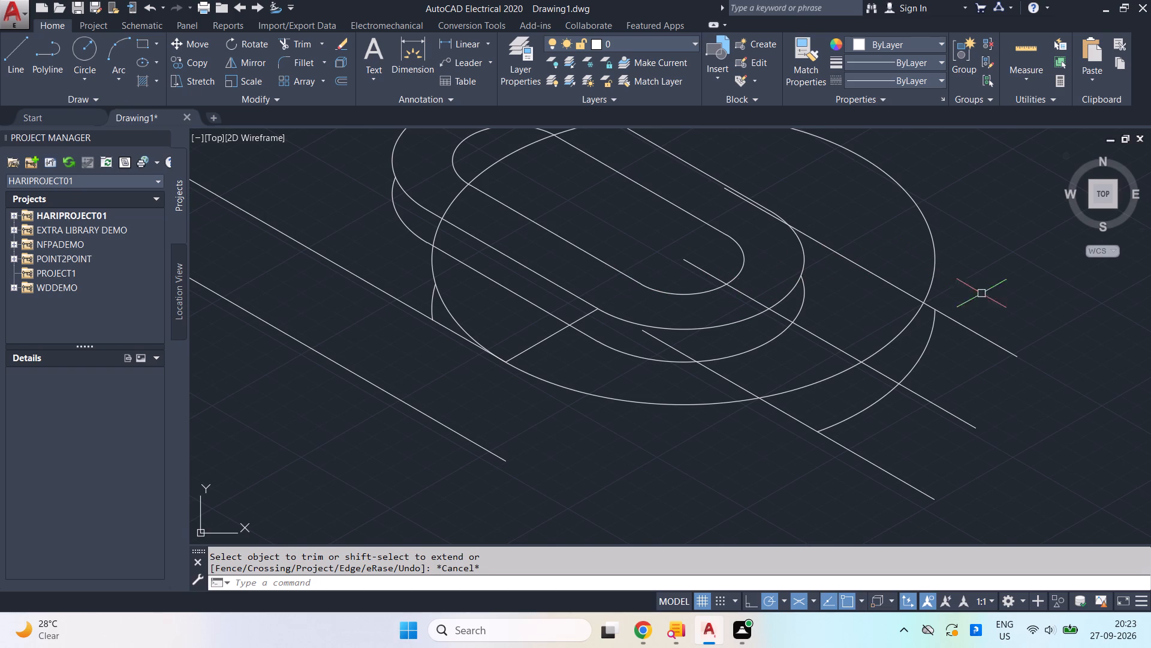
Erase the centre construction line and its two offset lines across the rounded end.
left_click(950, 506)
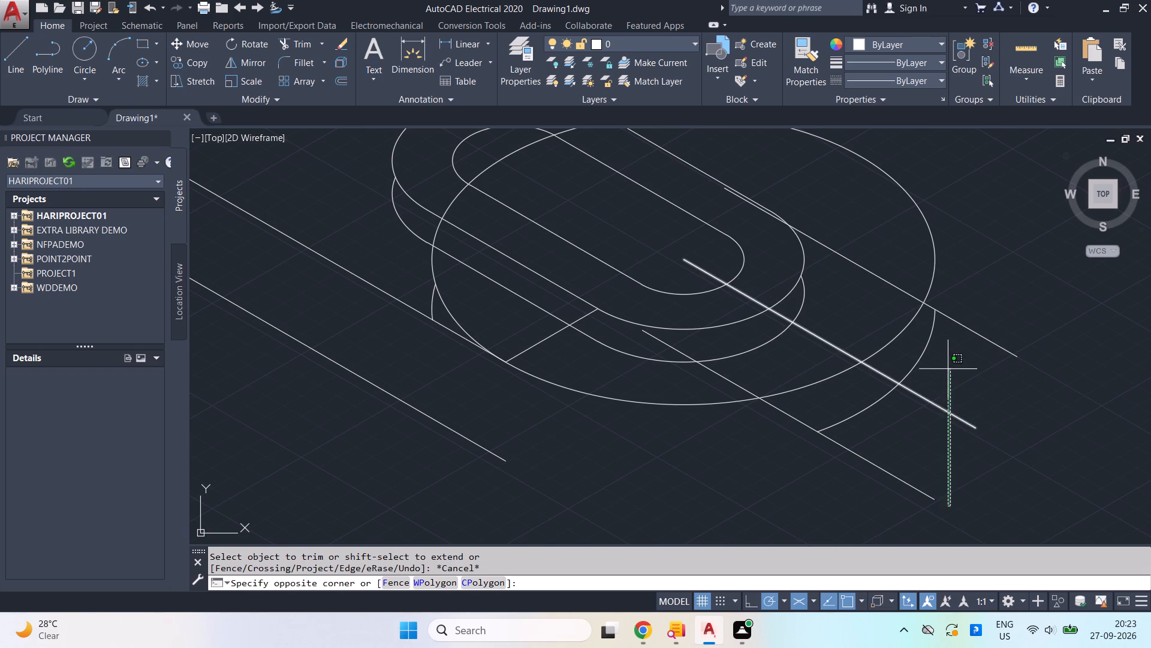
left_click(955, 305)
left_click_drag(1039, 496, 1029, 475)
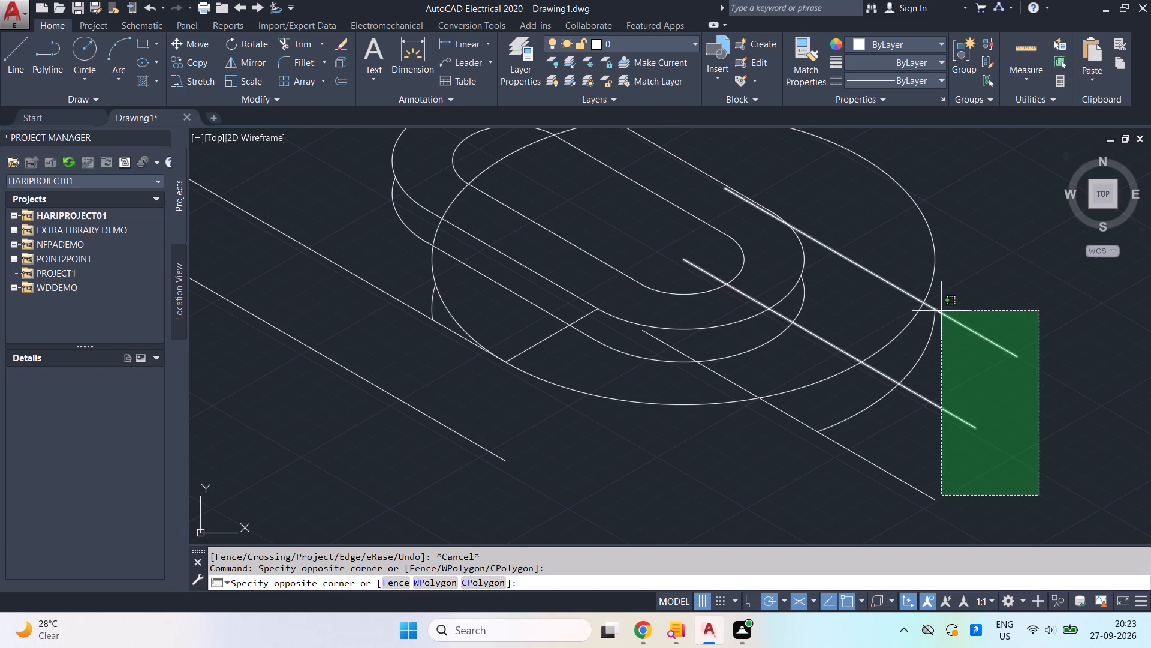
left_click(941, 311)
left_click_drag(983, 521, 965, 501)
left_click(873, 476)
key("Delete")
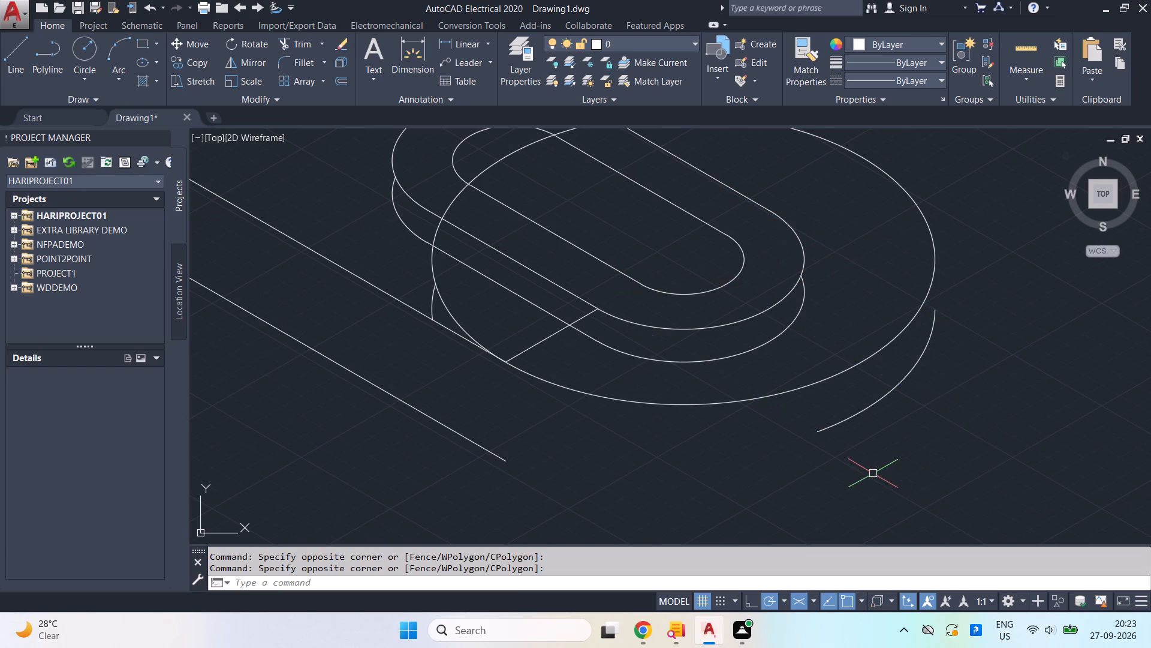
Erase the leftover short arc of the lower isocircle beside the part's long straight edge.
scroll(849, 437, "down", 1)
scroll(797, 349, "up", 1)
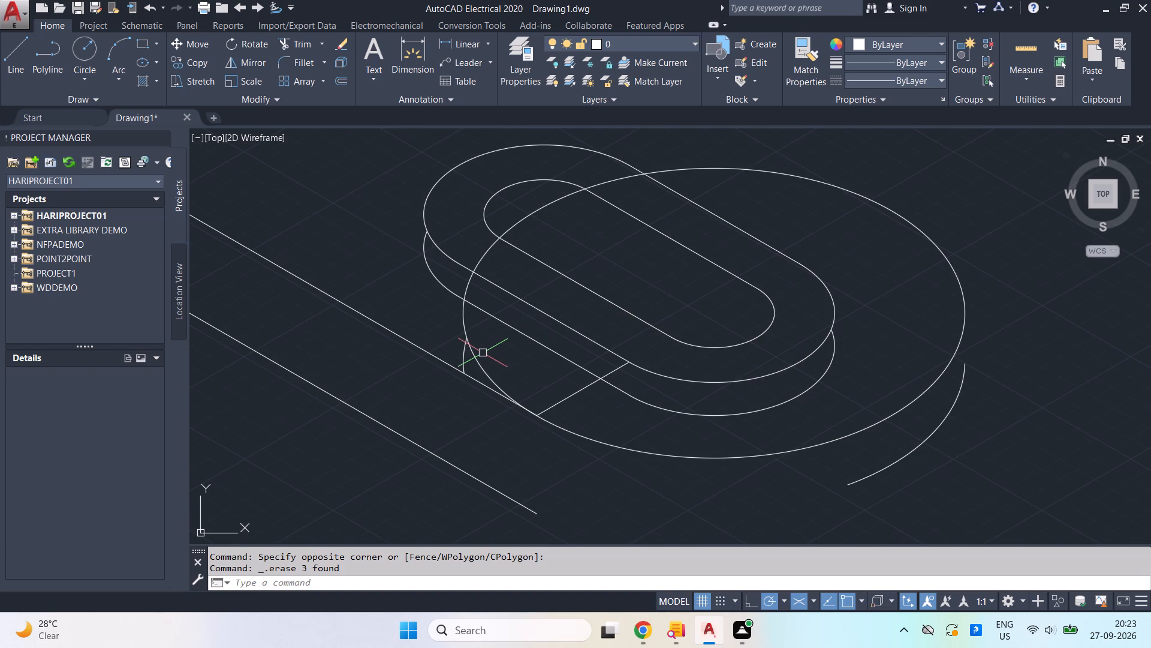
left_click(465, 355)
key("Delete")
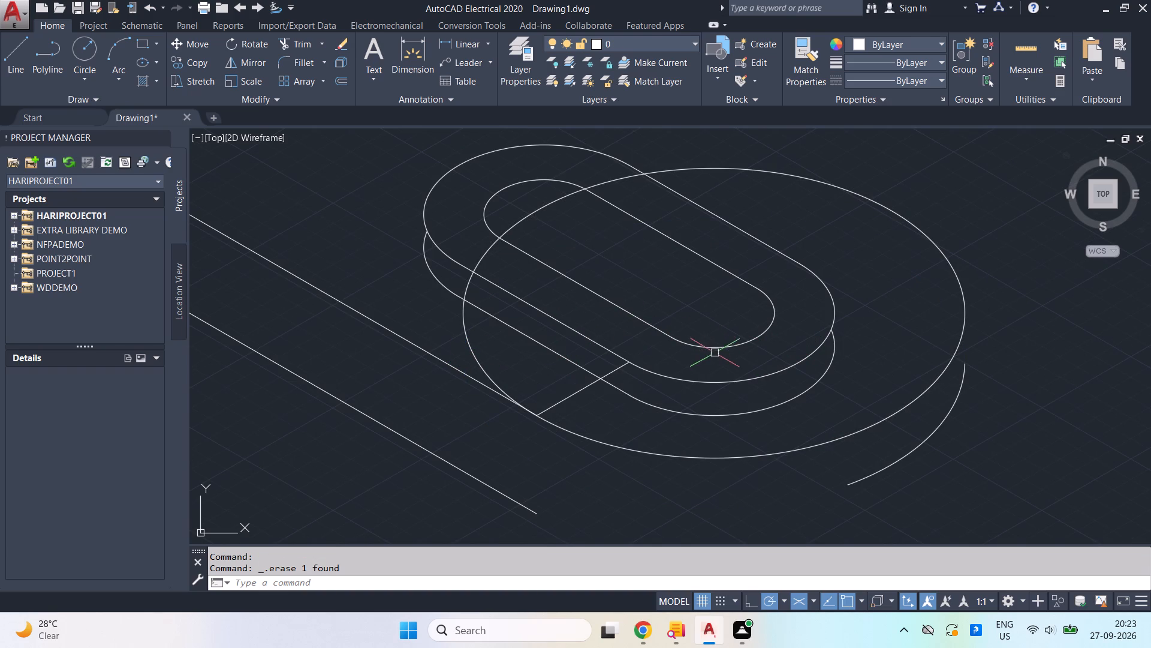
Copy the full radius 25 isocircle 12 units straight down from its centre to form the bottom edge.
left_click(772, 454)
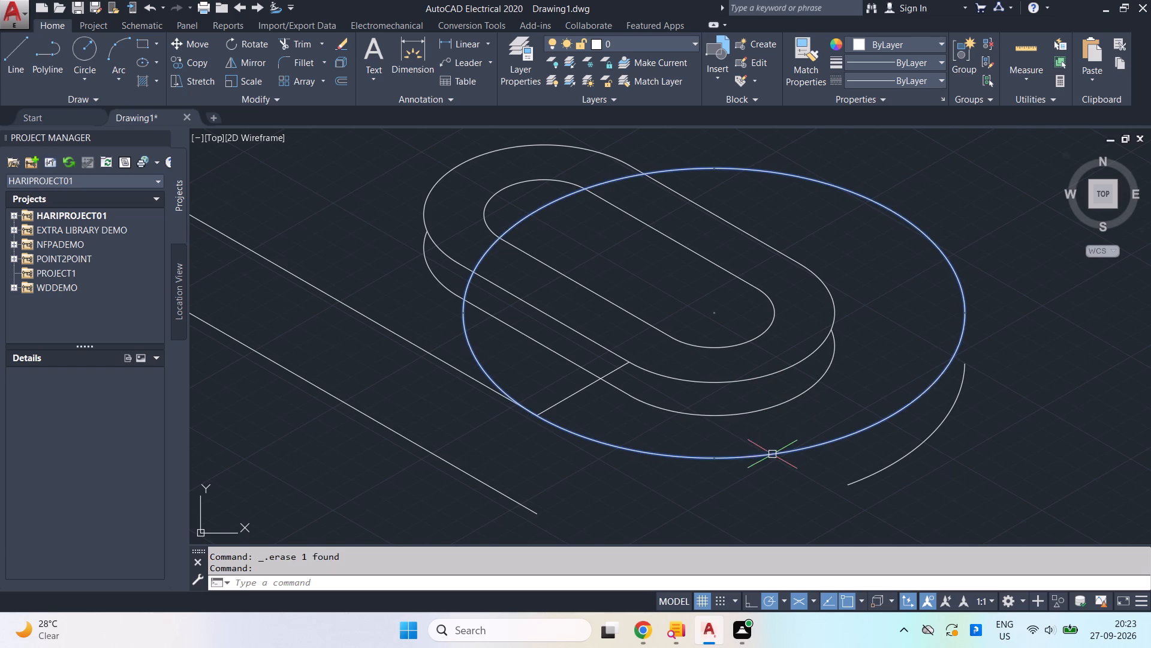
type("co")
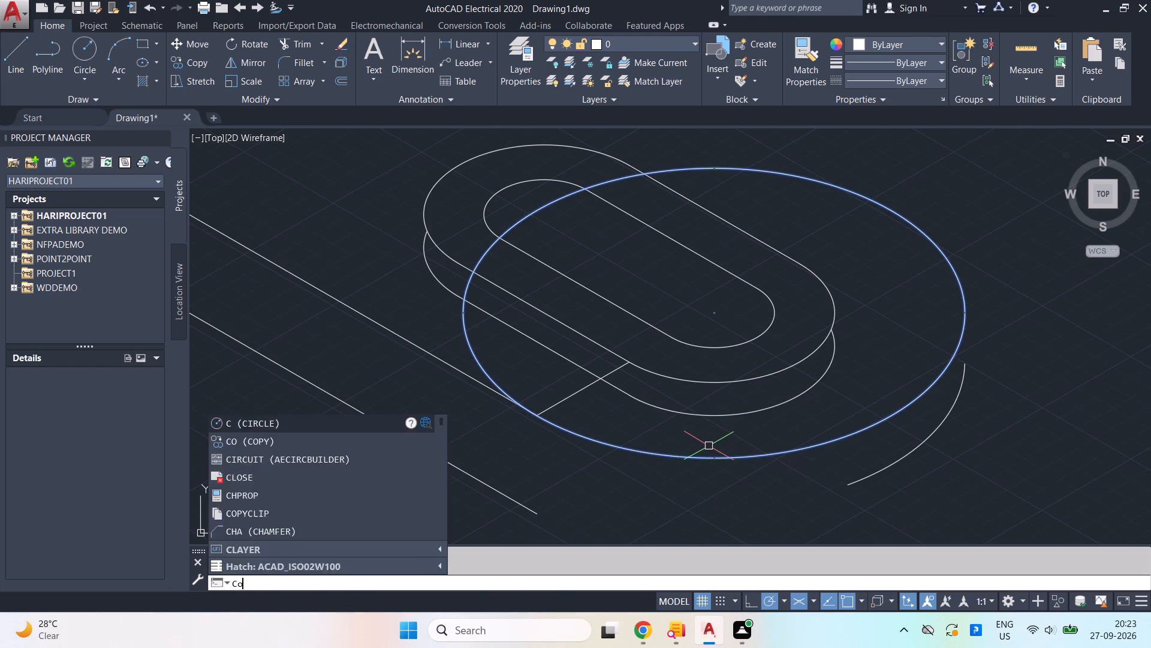
key("Return")
scroll(715, 415, "down", 2)
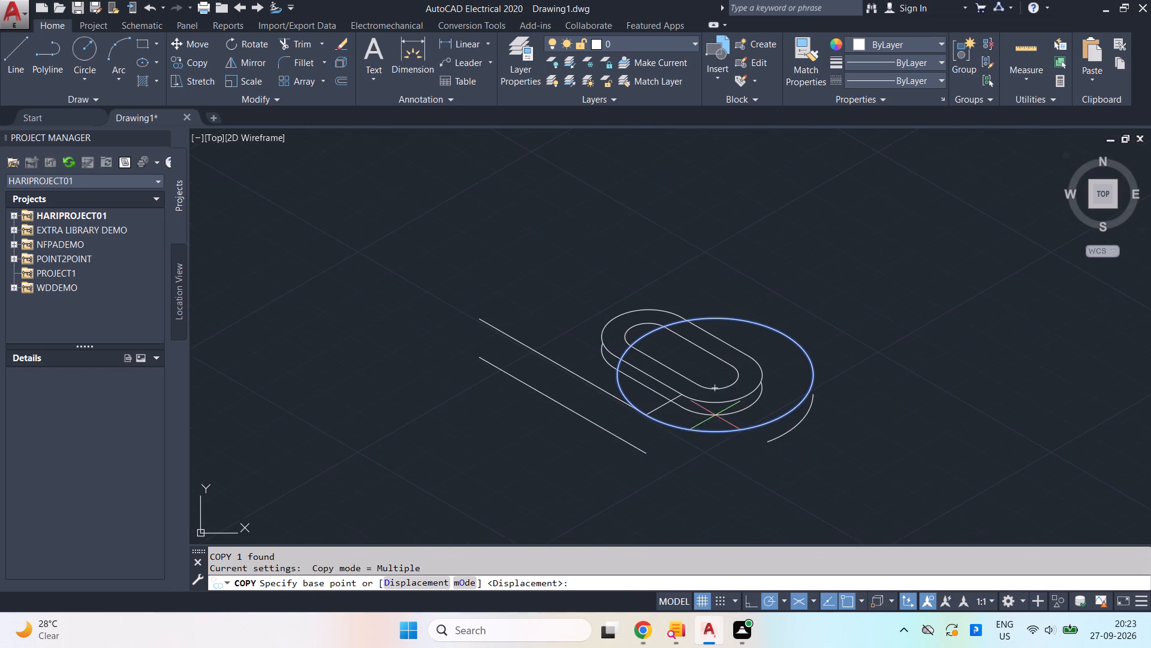
scroll(717, 372, "up", 1)
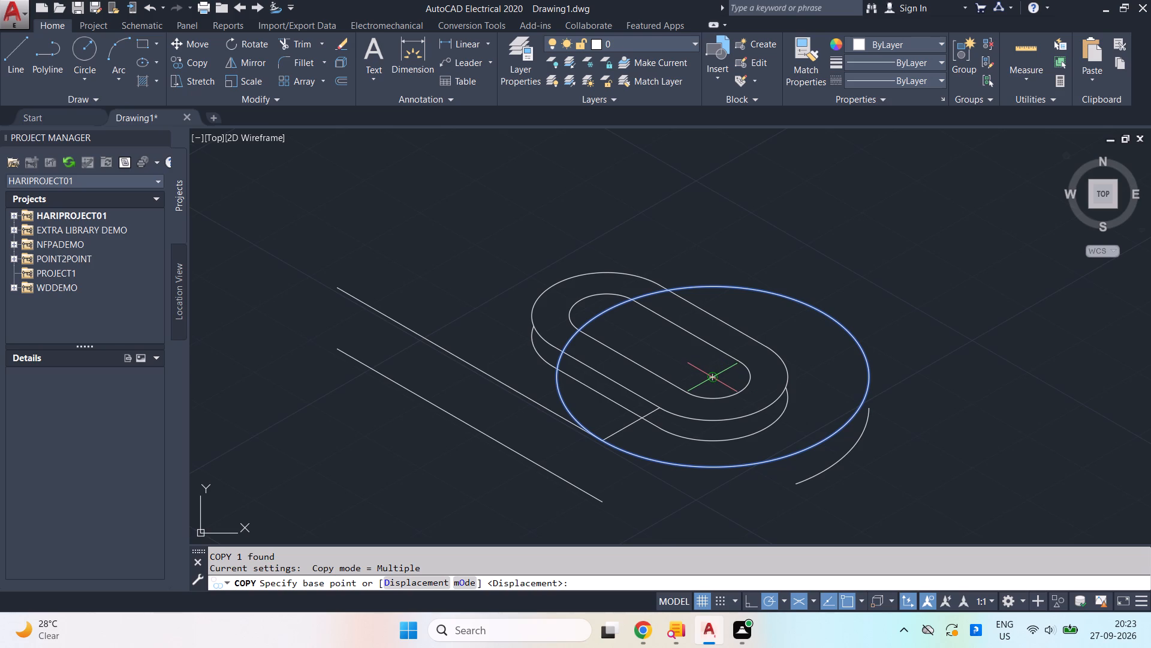
left_click(712, 379)
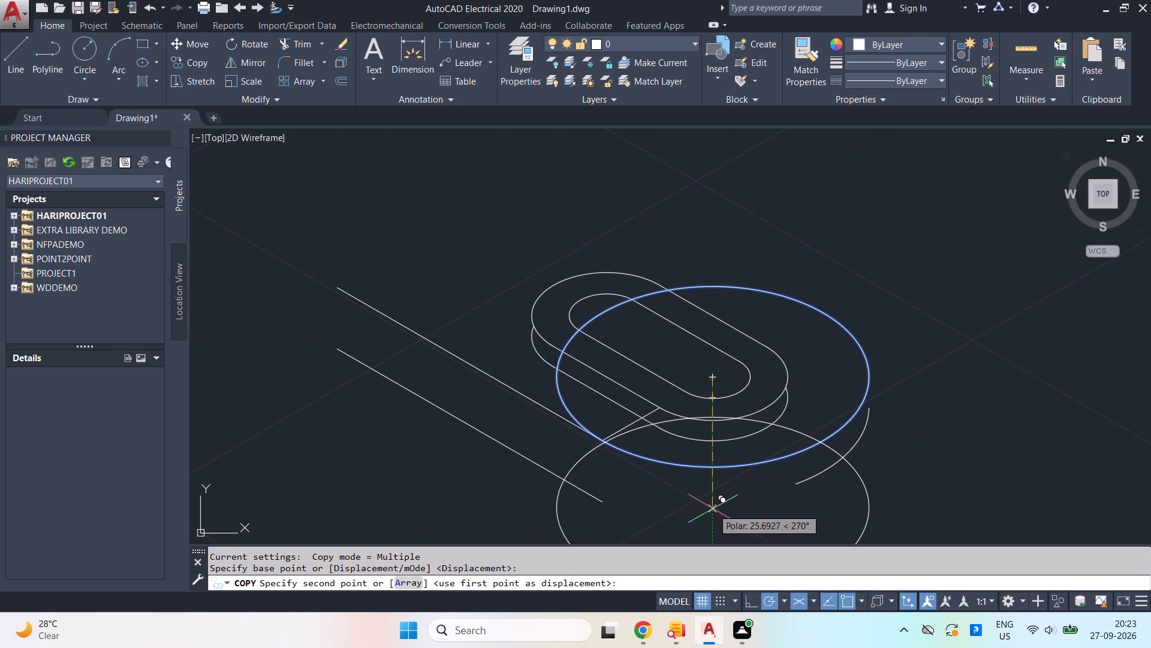
type("12")
key("Return")
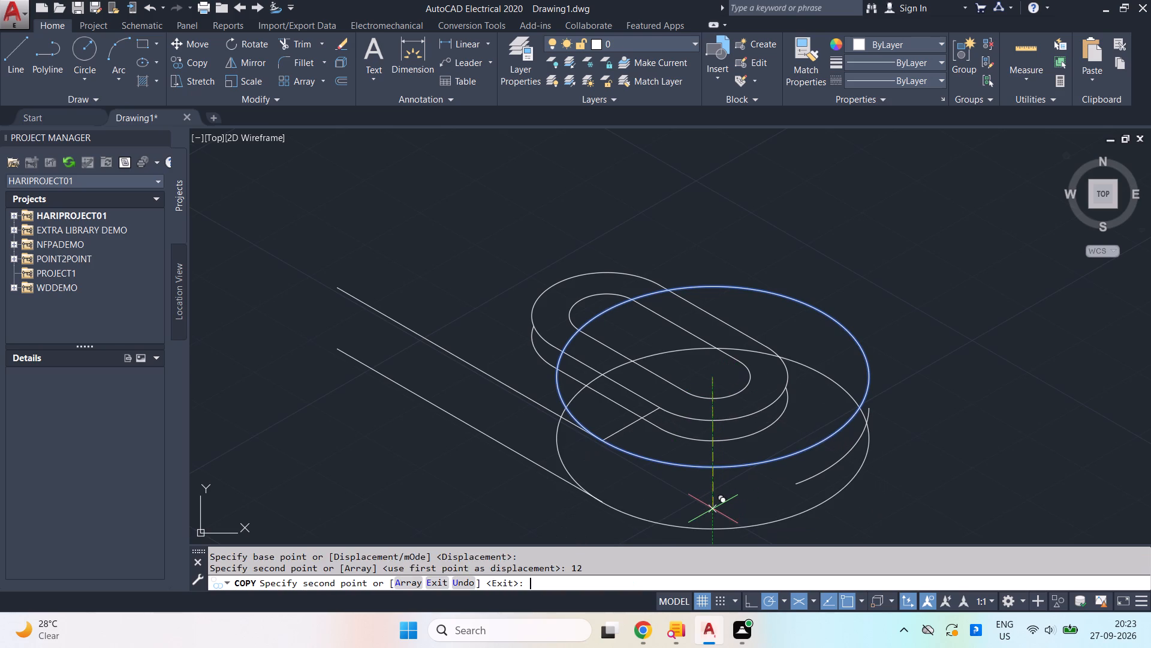
key("Return")
Draw a 6-unit vertical line down from the notch arc's lower end to the bottom isocircle.
middle_click_drag(895, 391, 889, 383)
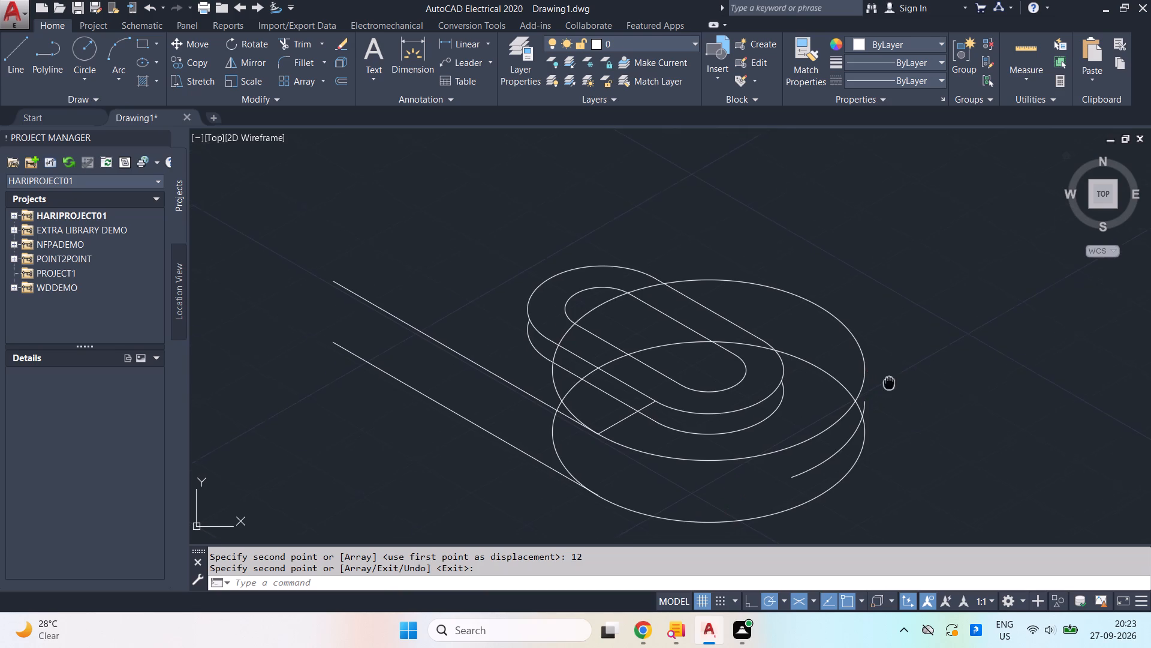
middle_click_drag(889, 383, 821, 307)
scroll(821, 307, "up", 1)
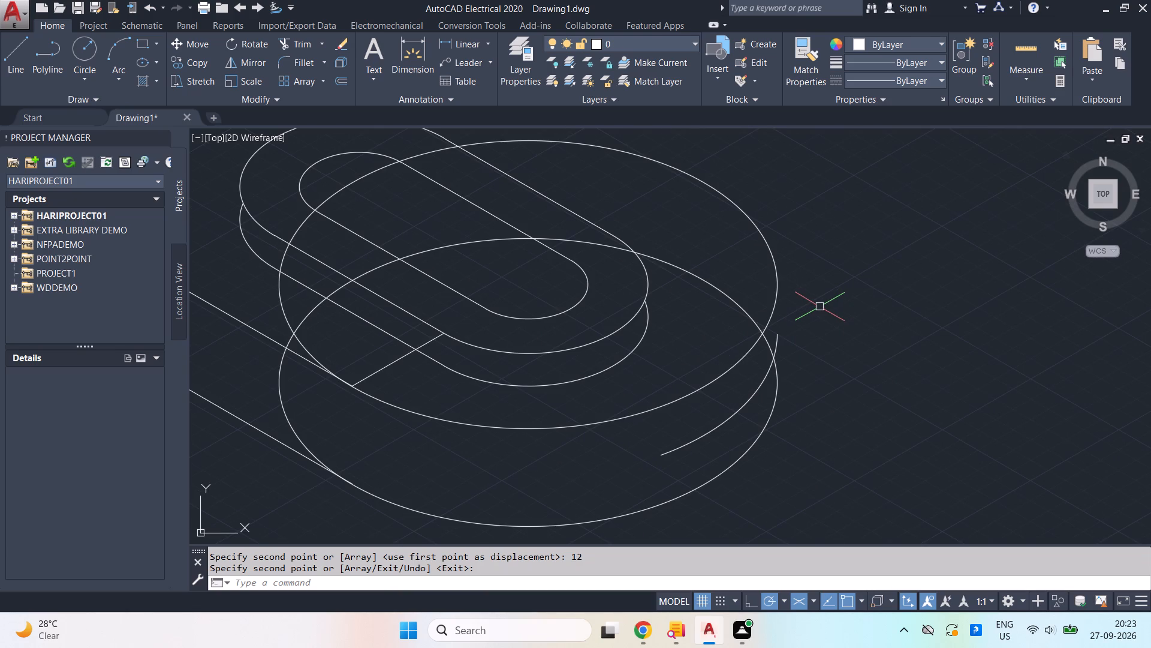
key("l")
key("Return")
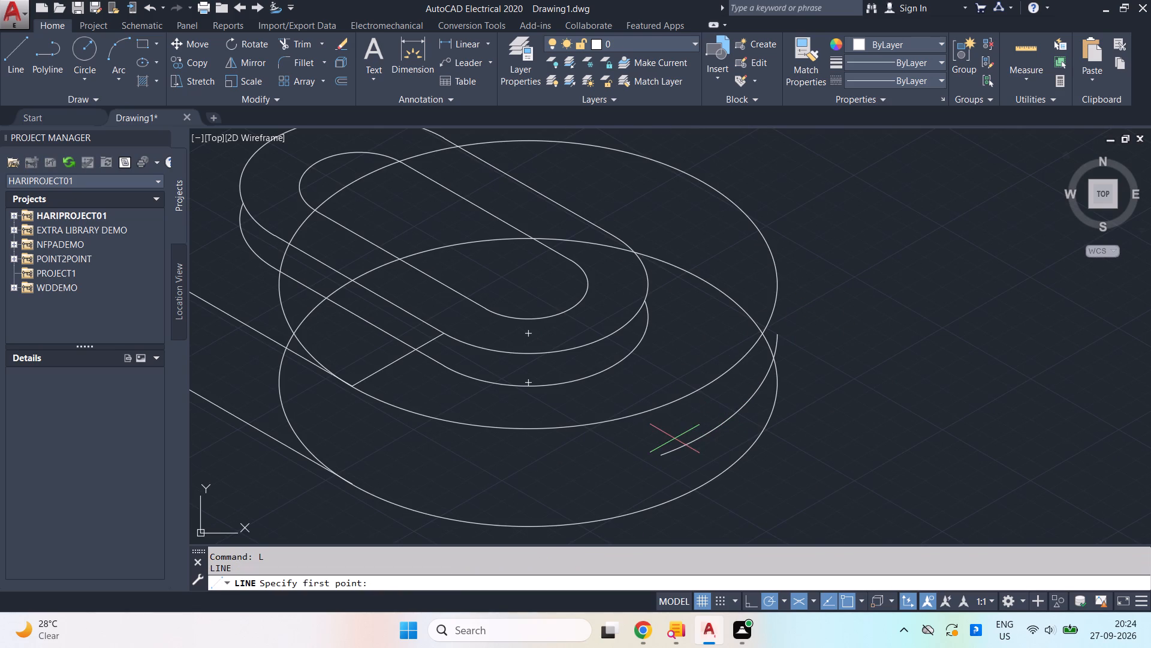
middle_click_drag(674, 436, 677, 365)
scroll(677, 364, "up", 1)
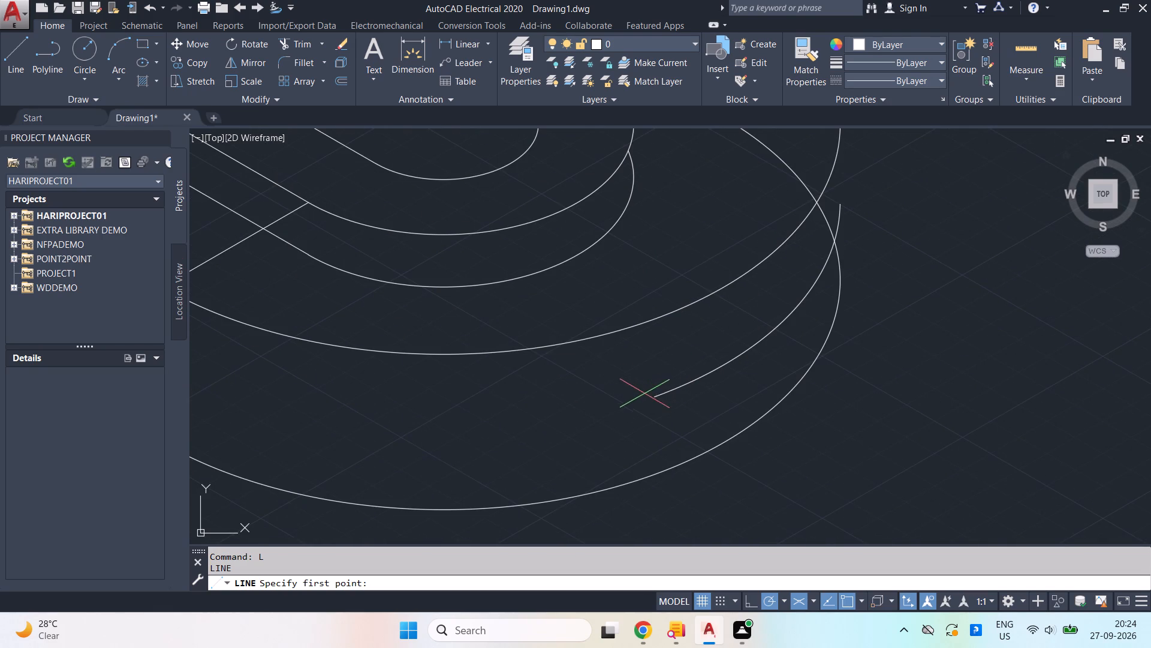
left_click(653, 397)
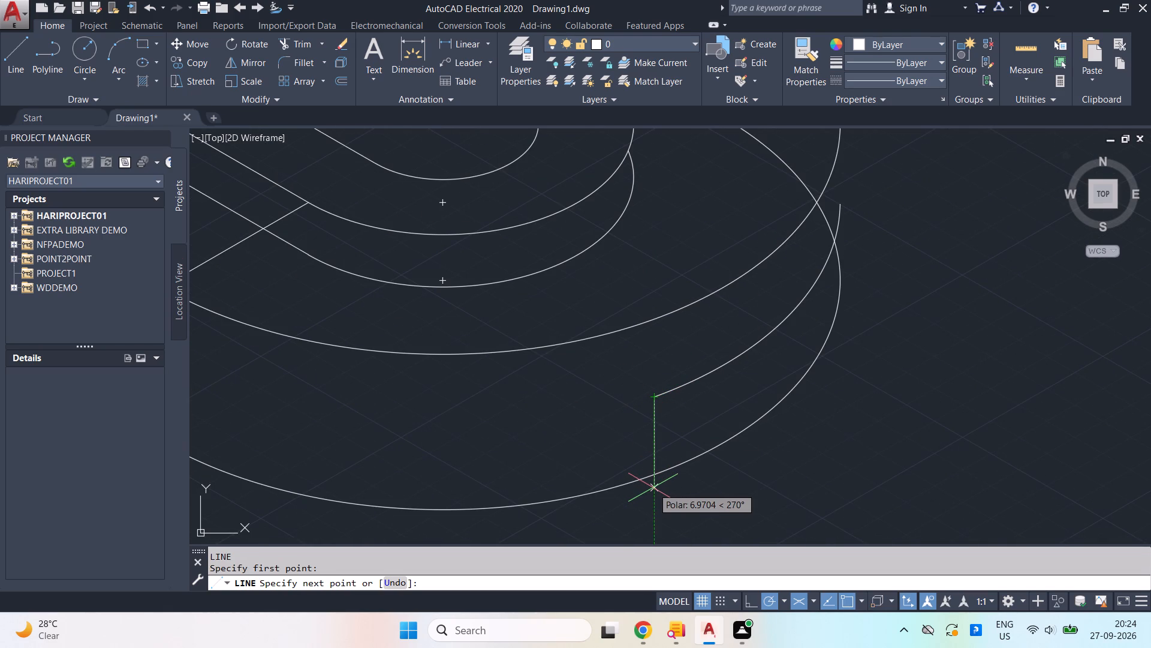
key("6")
key("Return")
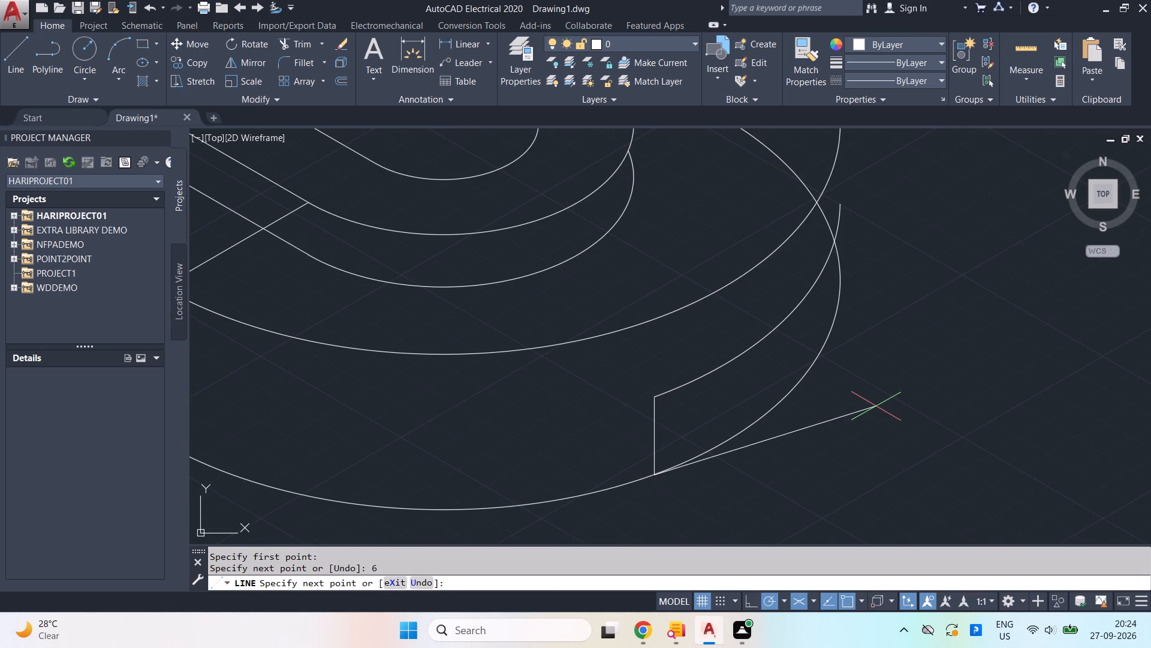
key("space")
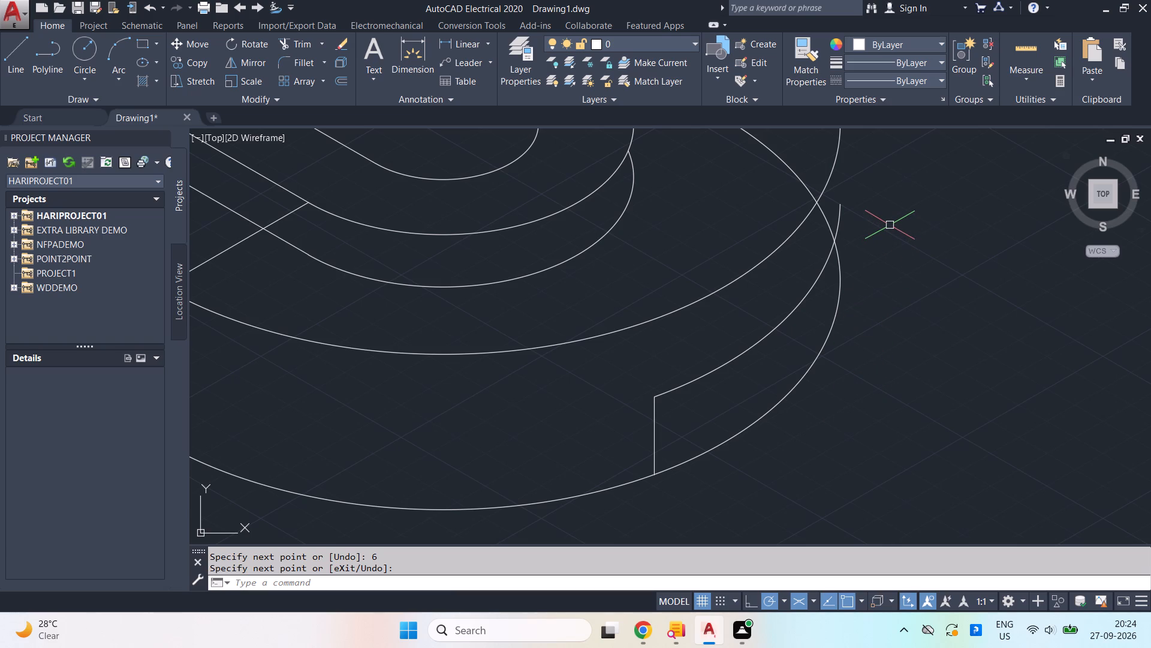
Trim the upper end of the notch arc that extends past the bottom isocircle.
scroll(890, 224, "down", 1)
middle_click_drag(890, 224, 867, 290)
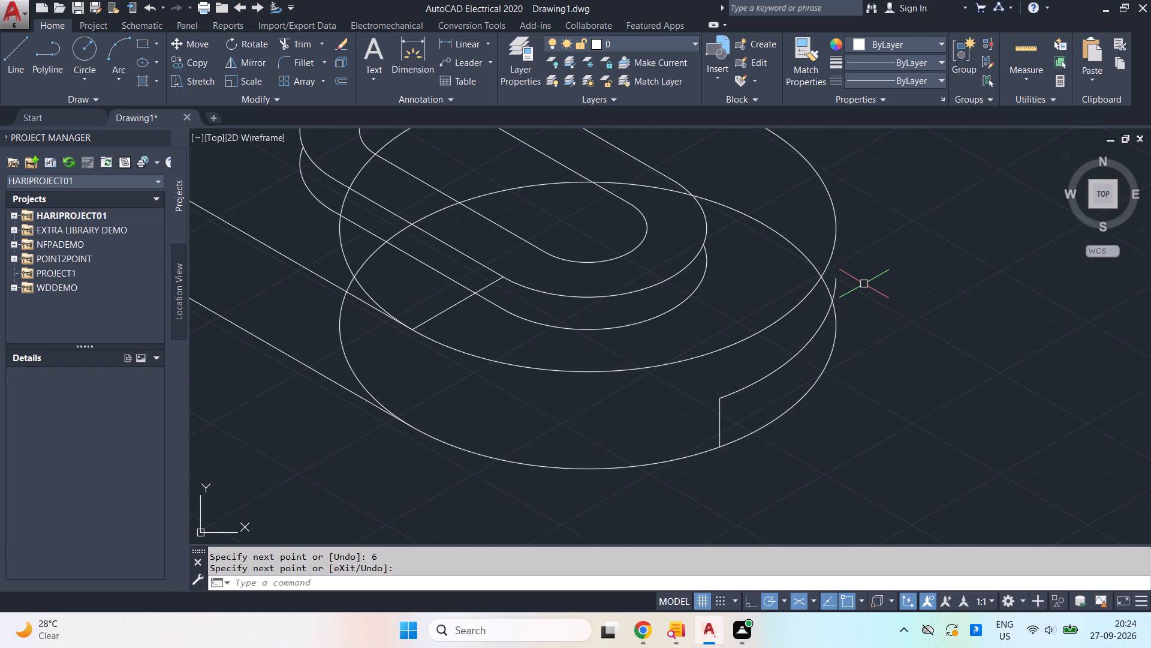
scroll(864, 283, "up", 1)
type("tr")
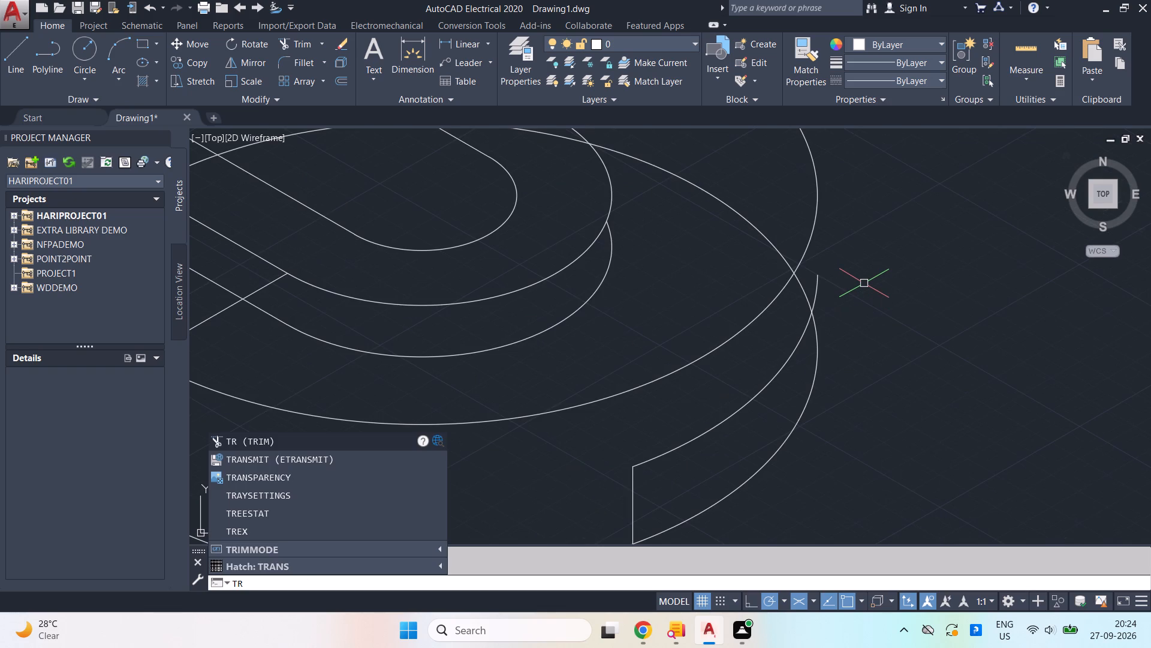
left_click(314, 433)
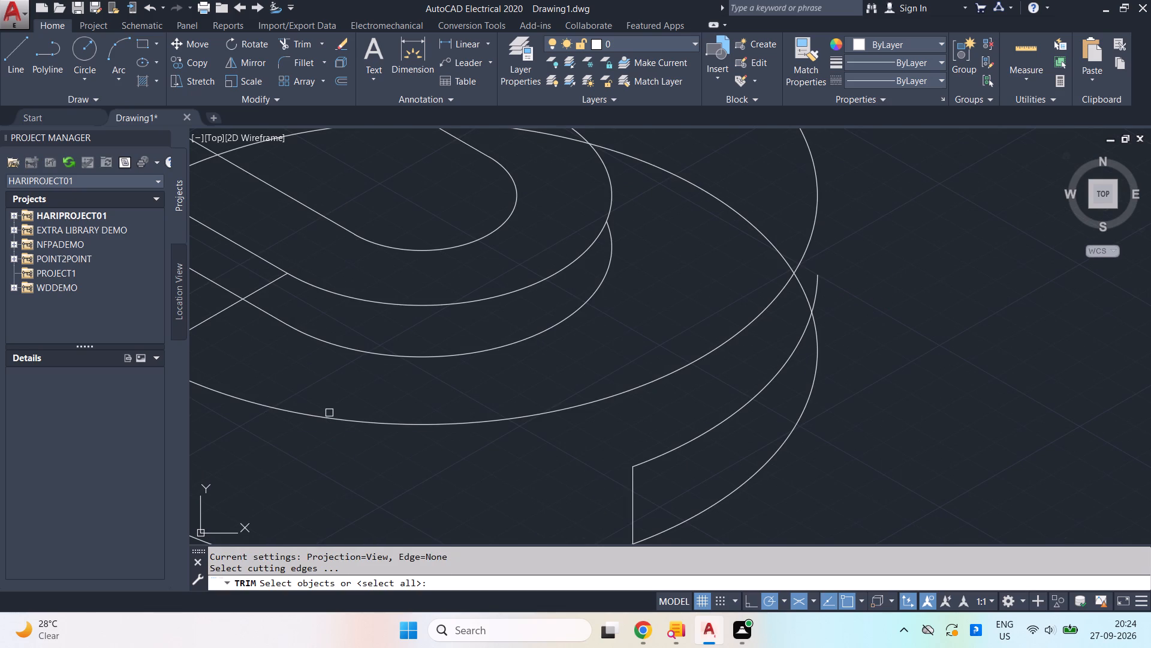
key("Return")
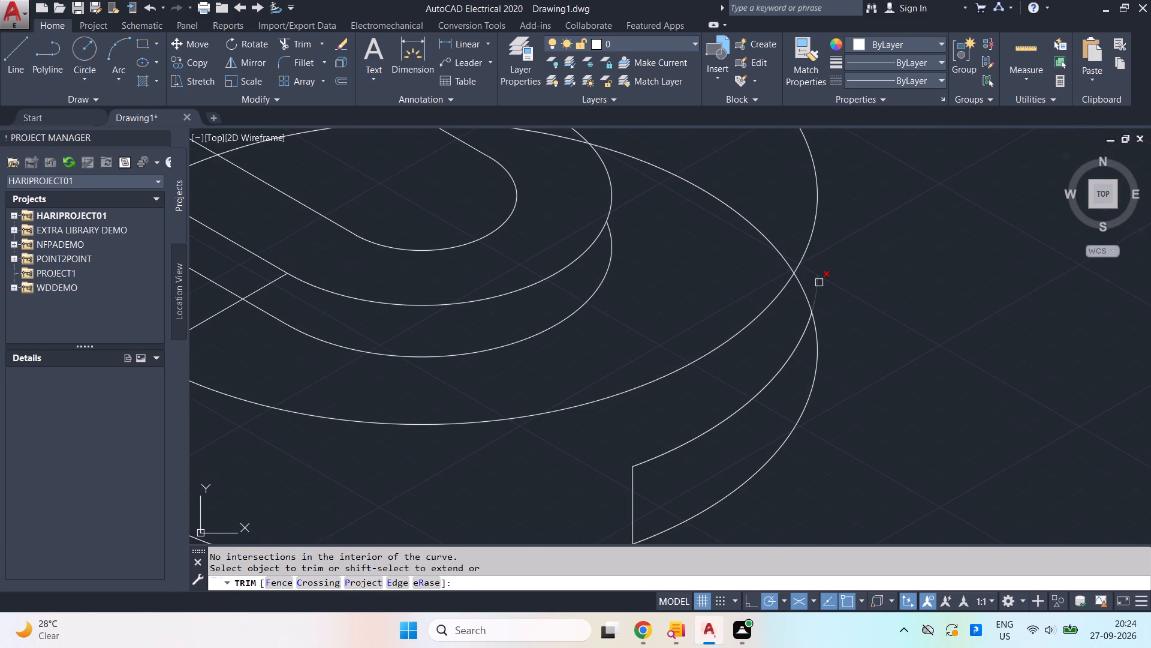
left_click(819, 283)
key("Escape")
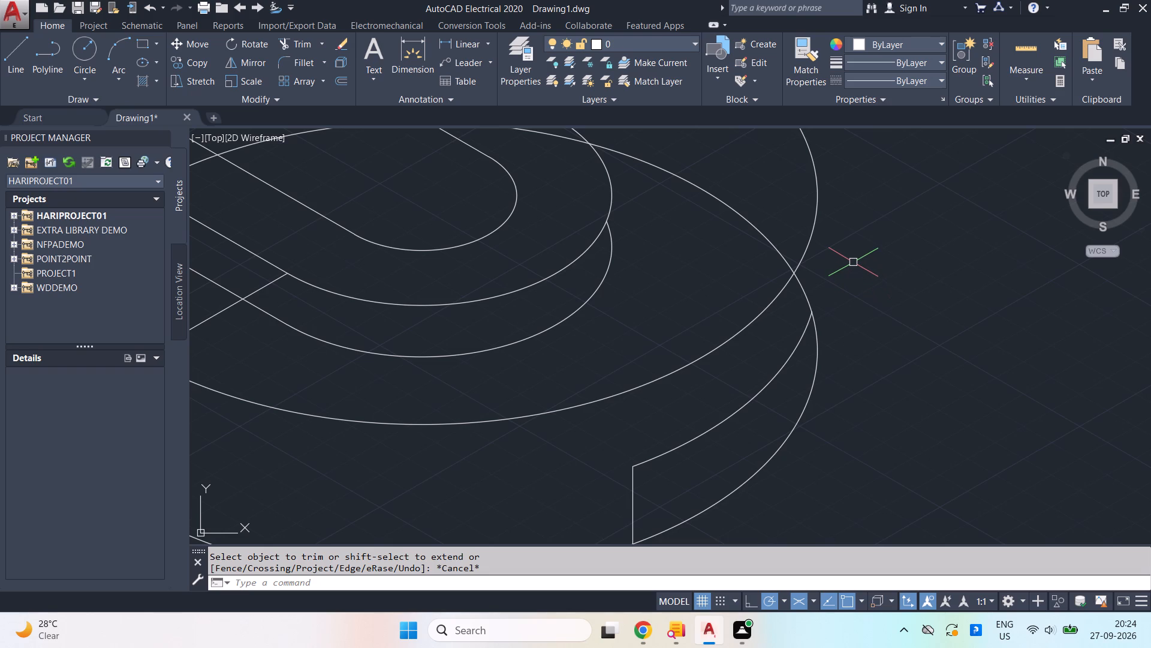
Draw a 6-unit vertical line down from the trimmed notch arc's upper end.
key("l")
key("Return")
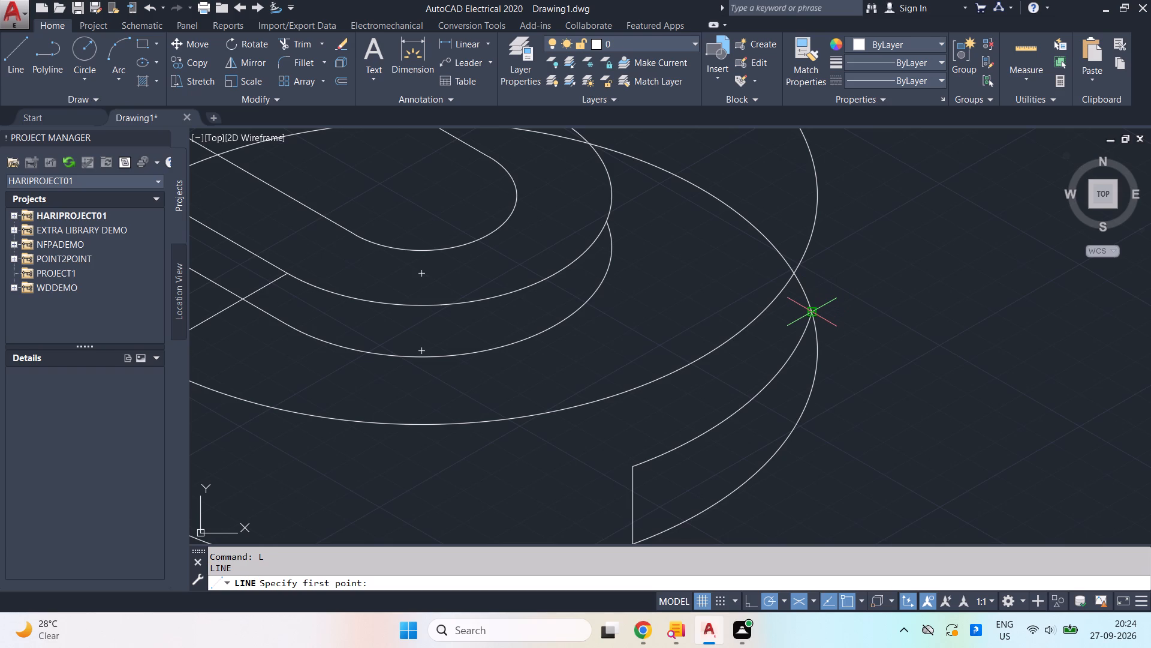
left_click(810, 313)
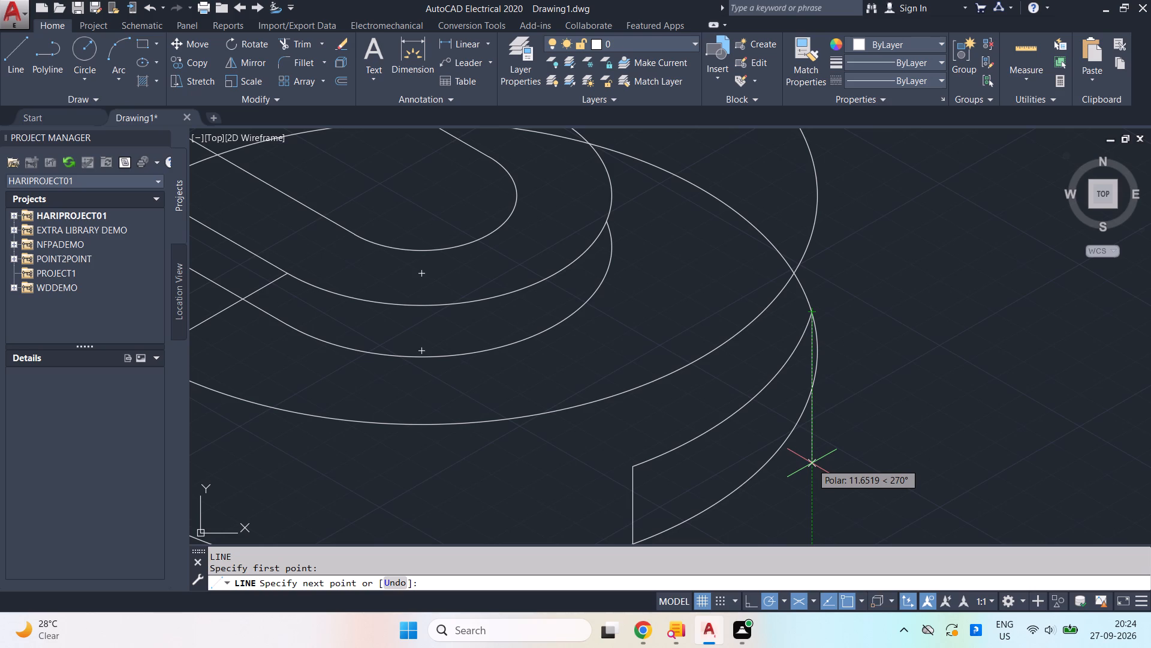
key("6")
key("Return")
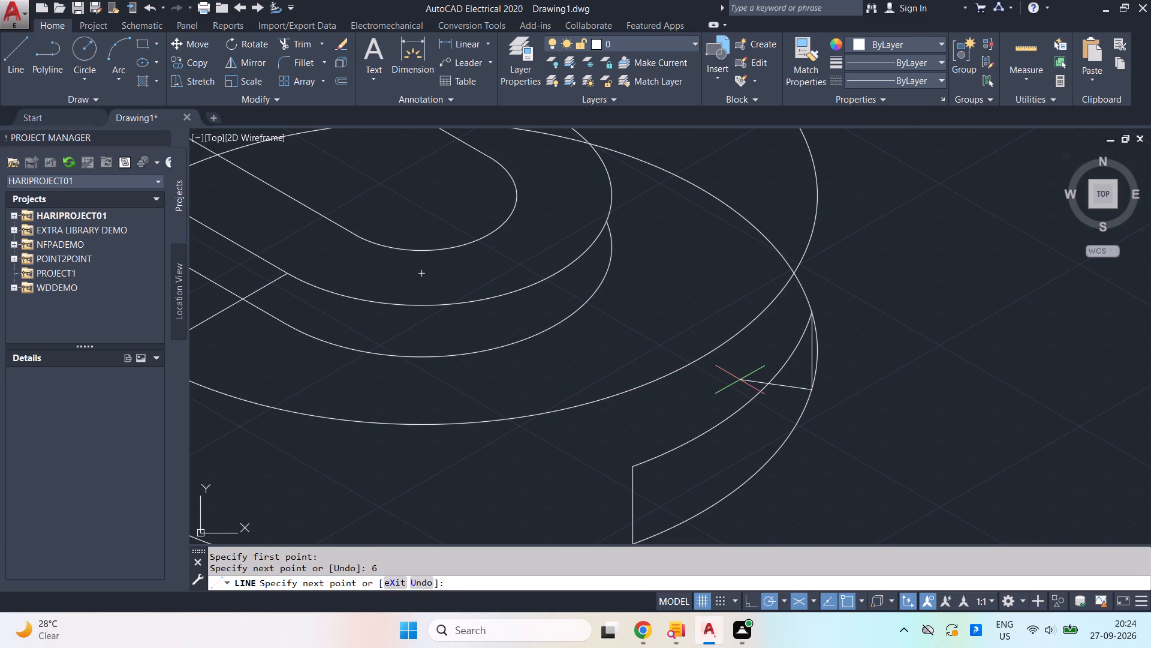
Draw a horizontal line from the upper notch vertical's lower end past the notch arc and trim its overhang at the arc.
left_click(733, 389)
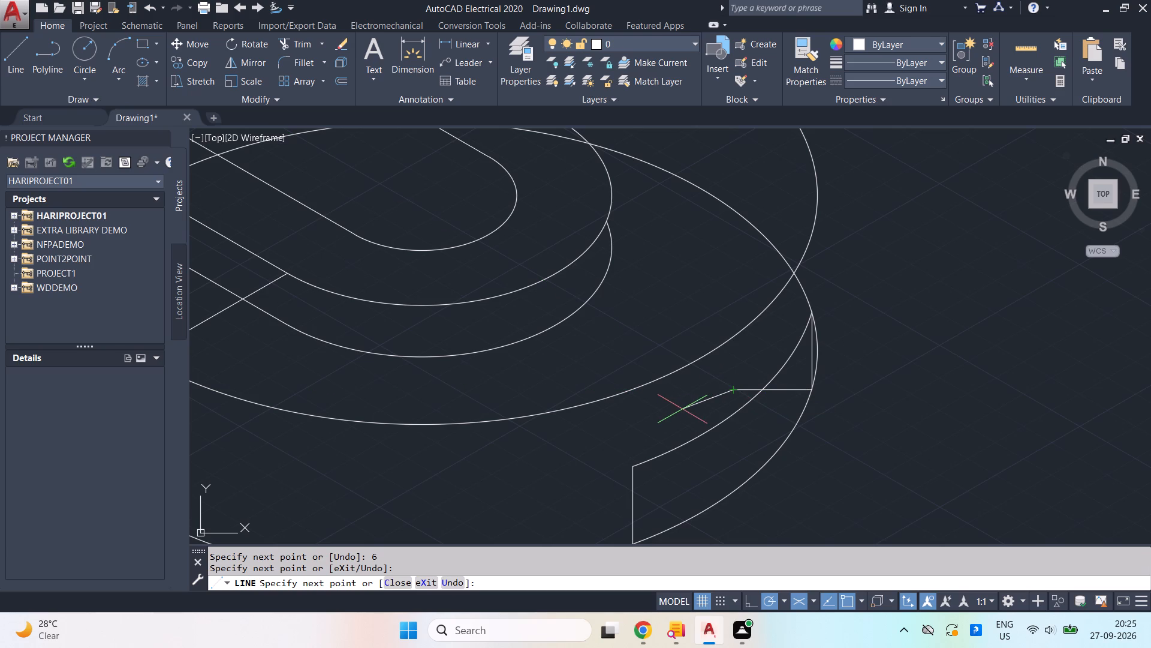
key("space")
type("tr")
key("Return")
key("Return")
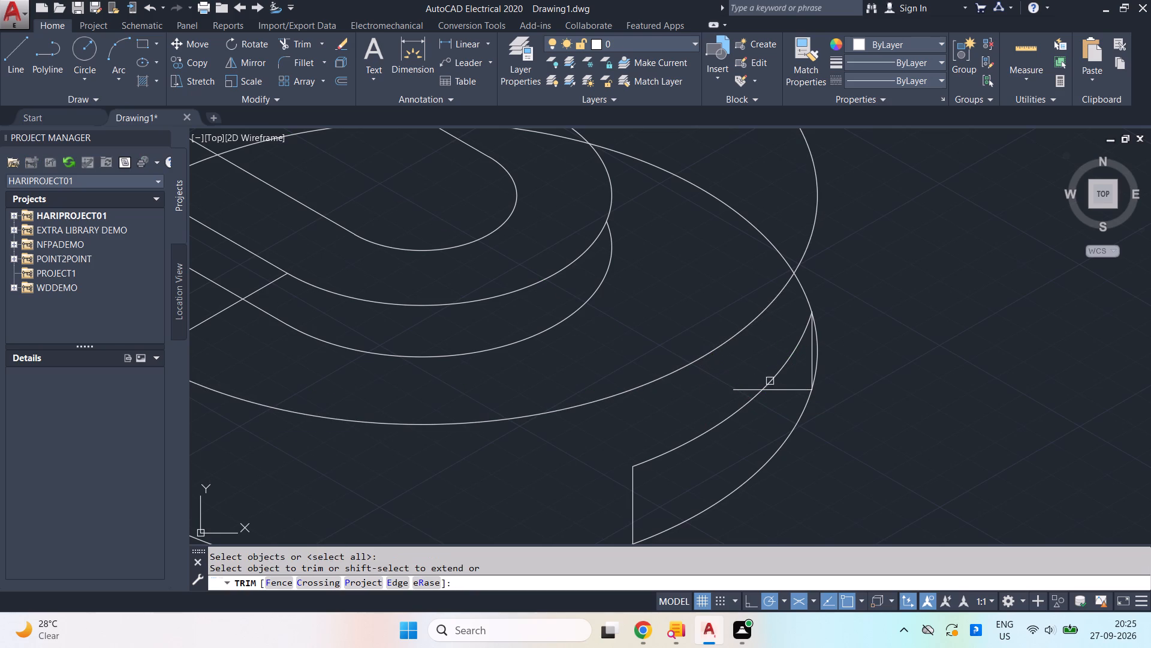
left_click(742, 391)
scroll(811, 359, "up", 3)
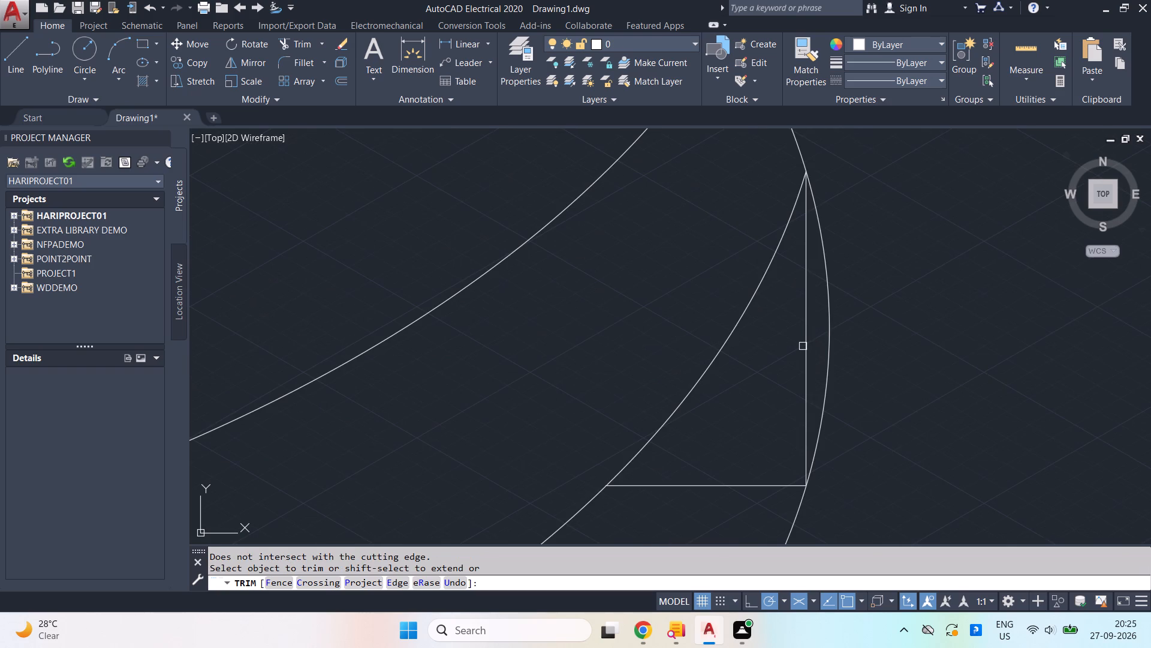
key("Escape")
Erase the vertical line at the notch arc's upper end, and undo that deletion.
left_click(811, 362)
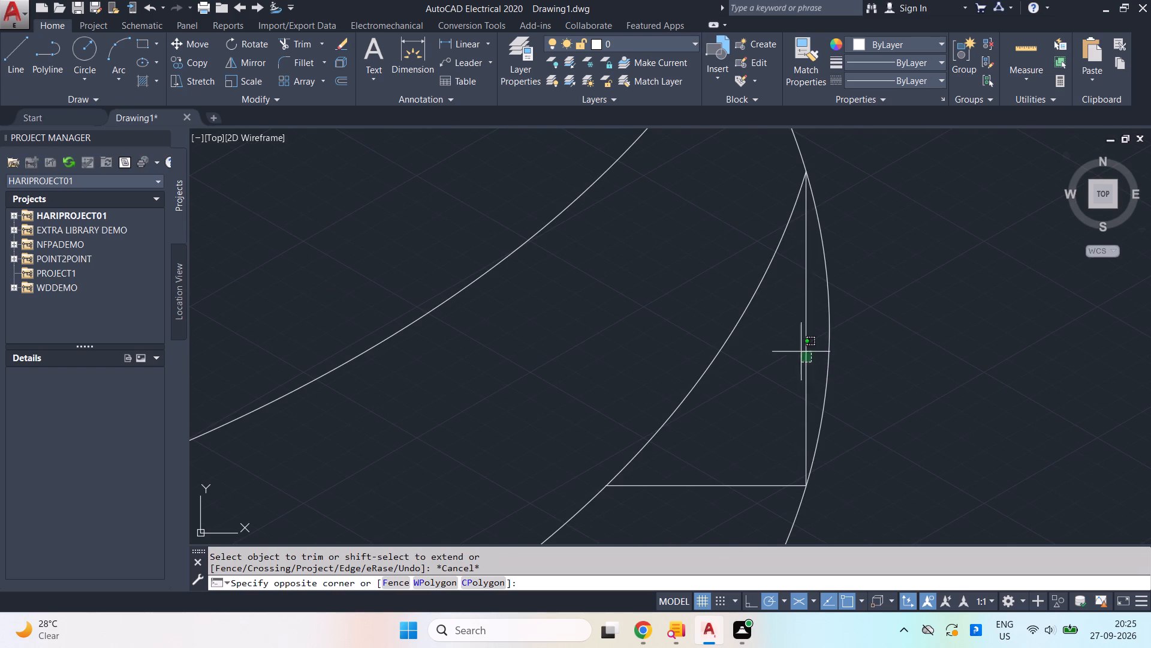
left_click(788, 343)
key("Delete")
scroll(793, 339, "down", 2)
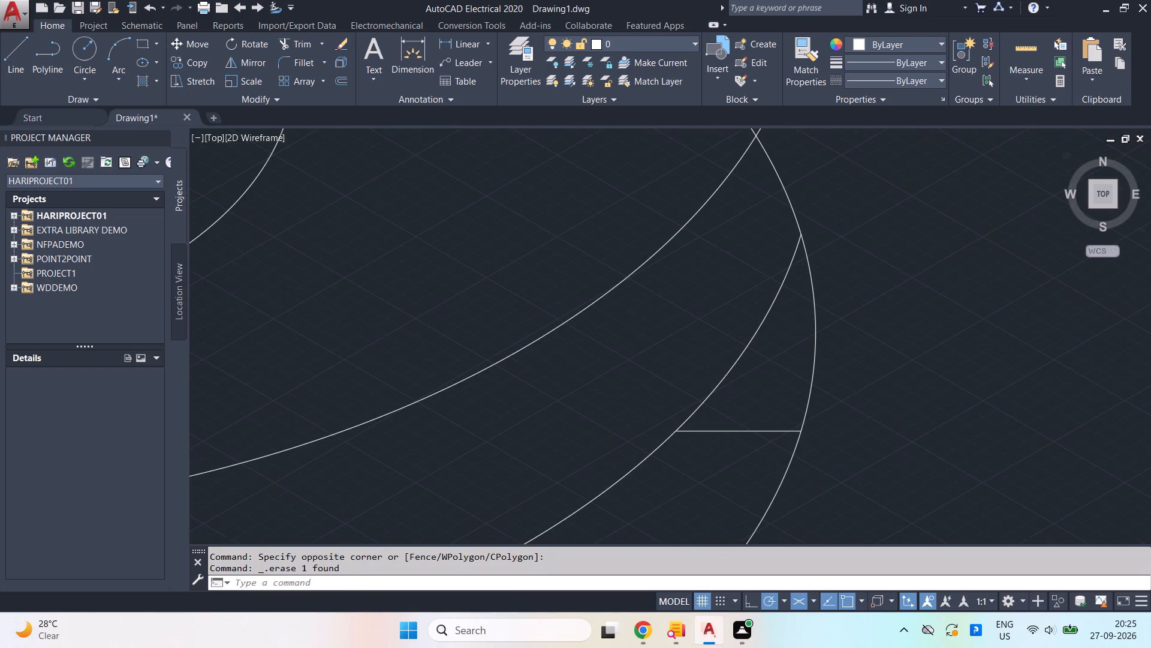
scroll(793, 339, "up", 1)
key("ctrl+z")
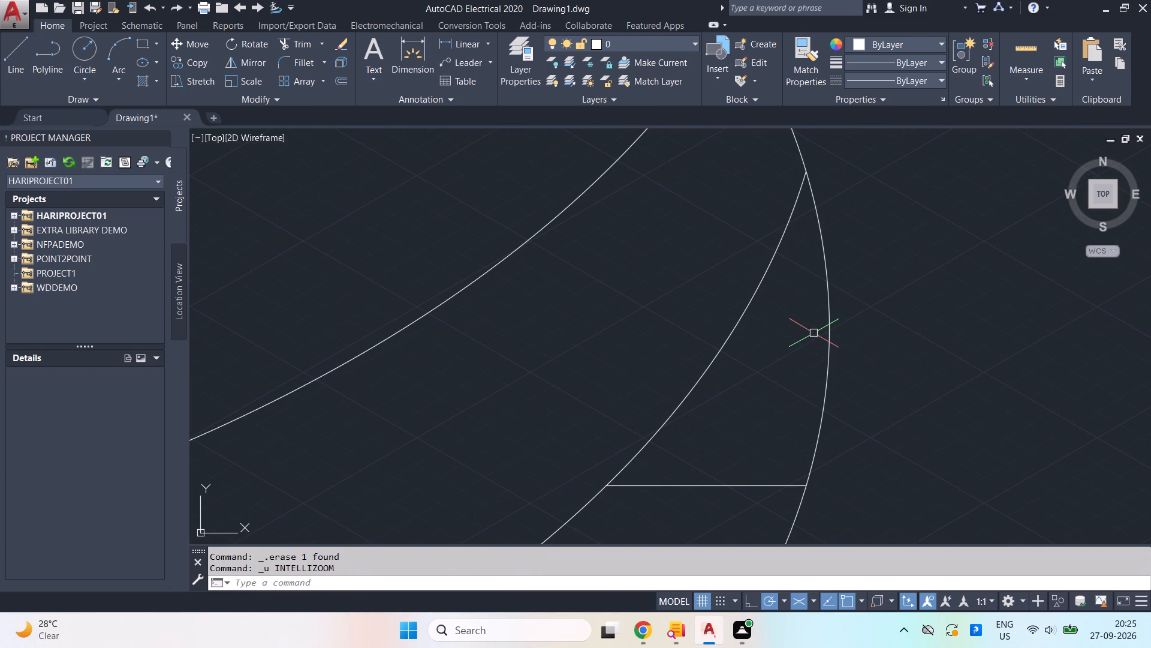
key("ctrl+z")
Draw a vertical edge line about 18.9 units up from the bottom isocircle's right quadrant, past the upper isocircle.
scroll(862, 317, "down", 2)
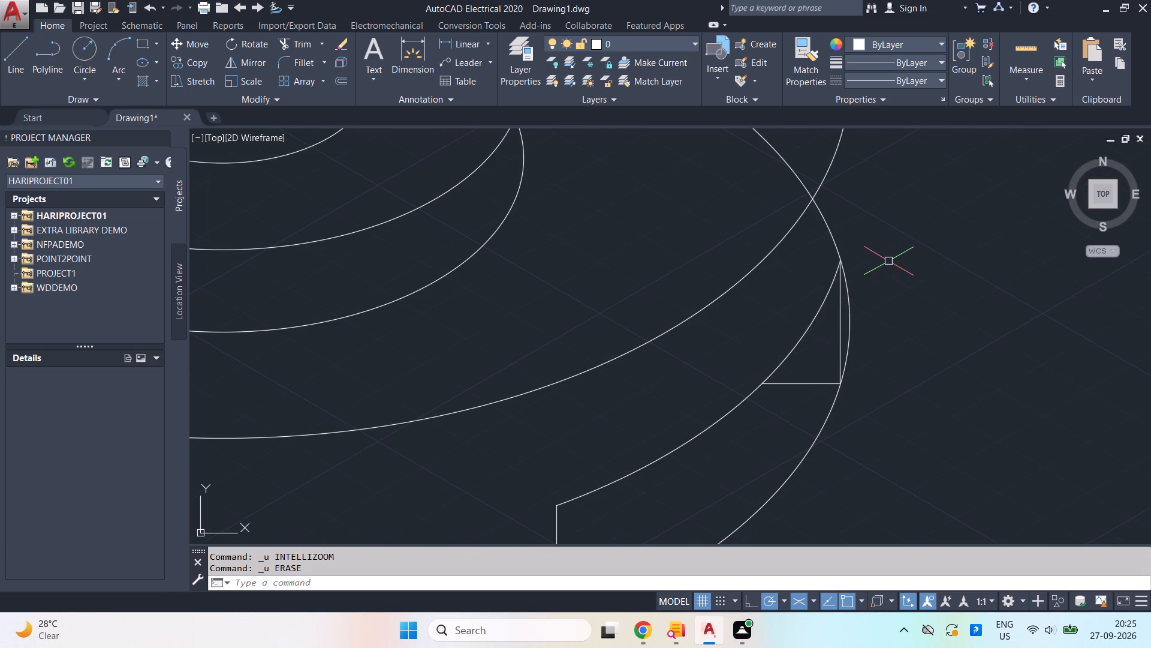
key("l")
key("Return")
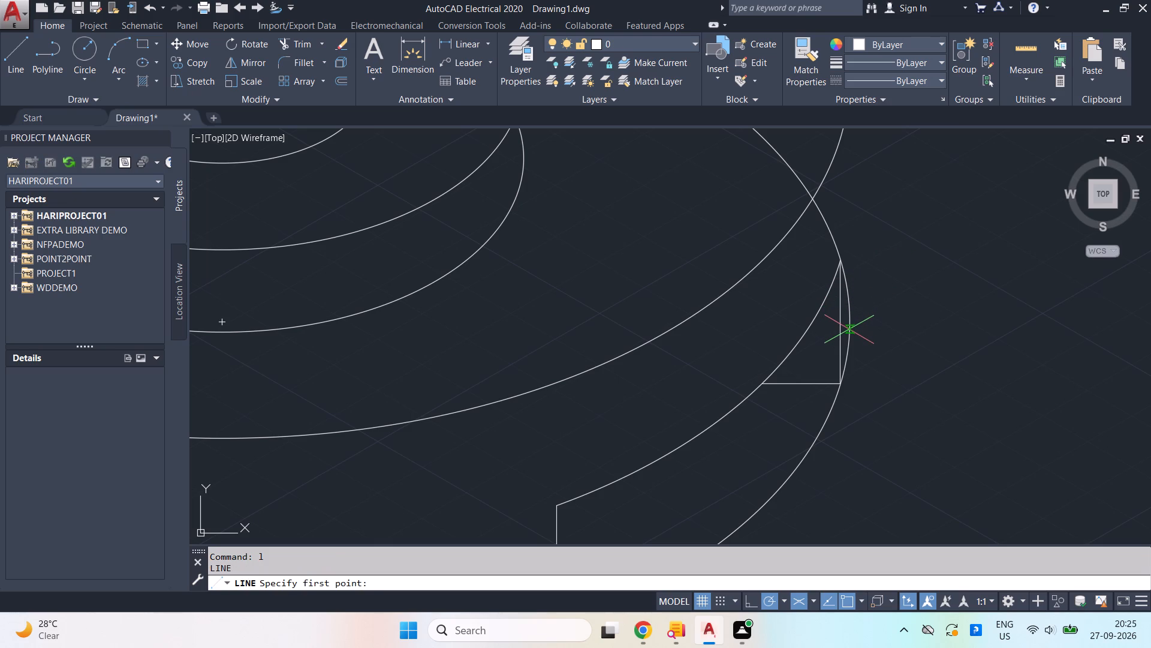
left_click(850, 320)
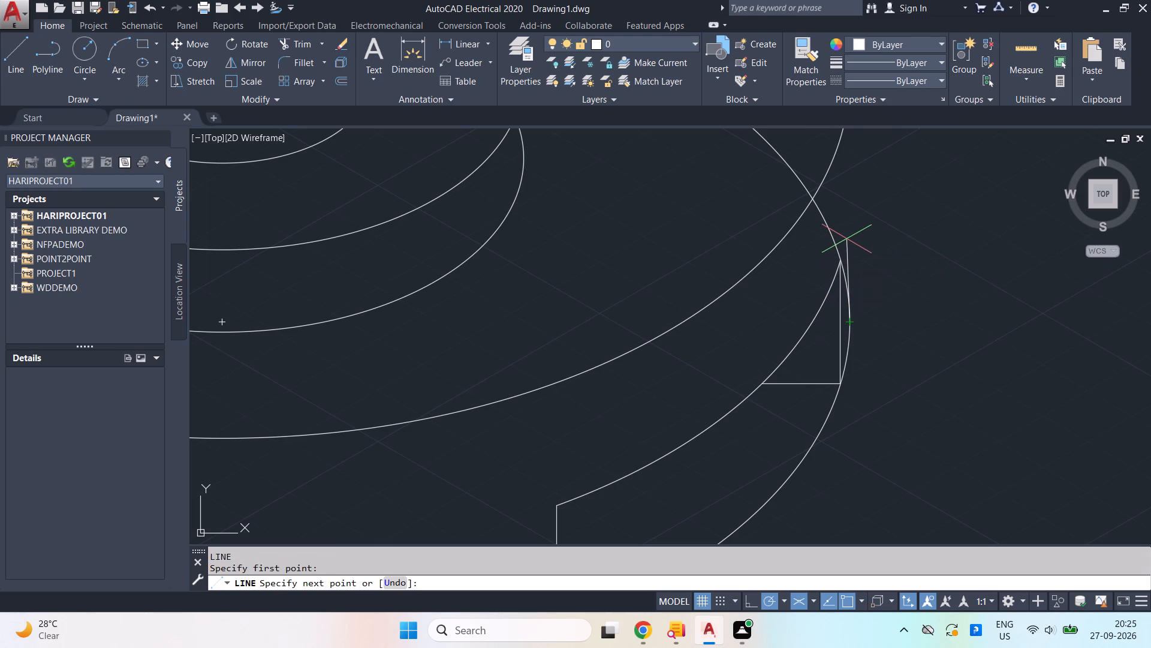
middle_click_drag(846, 239, 841, 394)
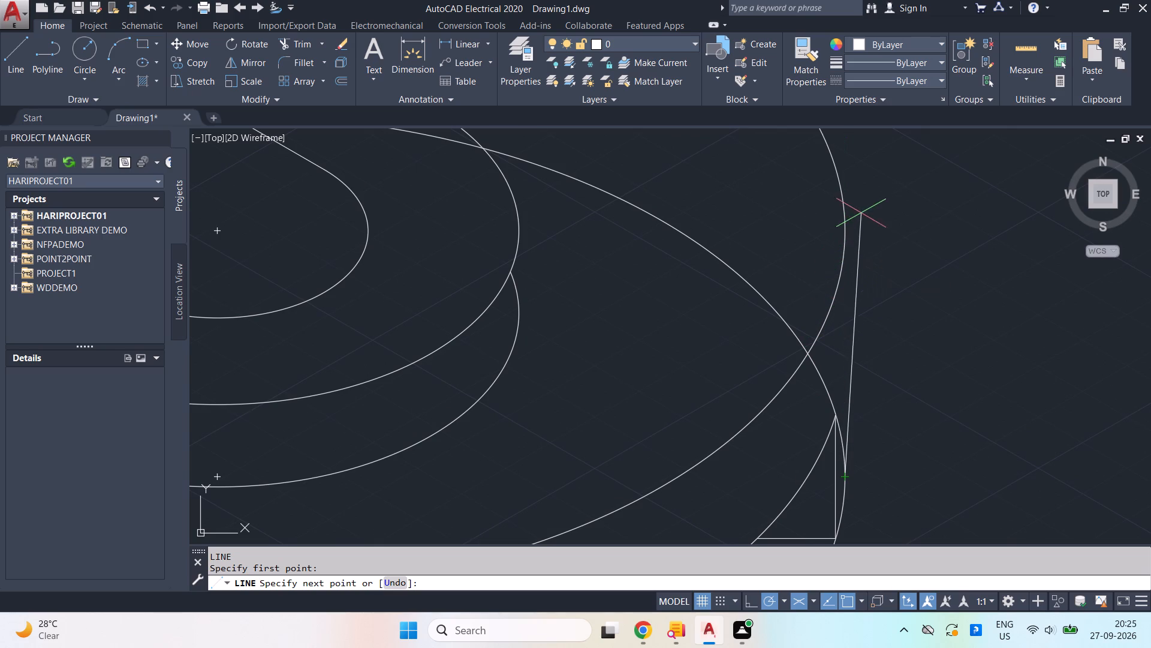
middle_click_drag(848, 188, 869, 362)
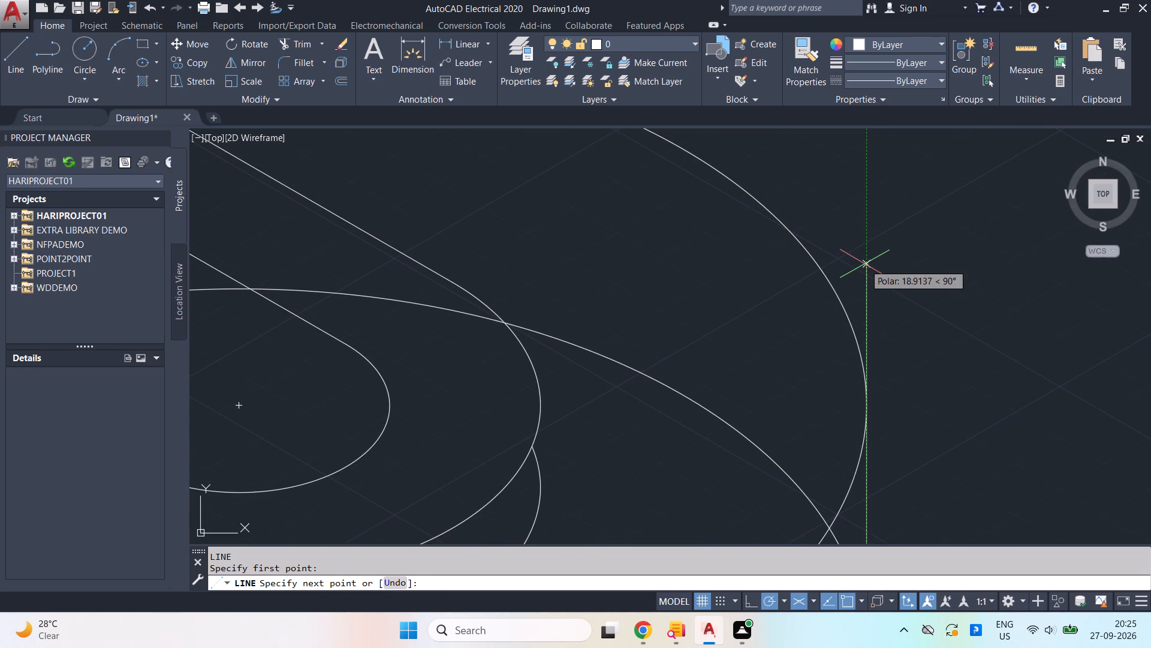
left_click(864, 264)
key("space")
Trim the bottom isocircle across the notch opening and on both sides of the notch arc's upper end.
scroll(940, 290, "down", 3)
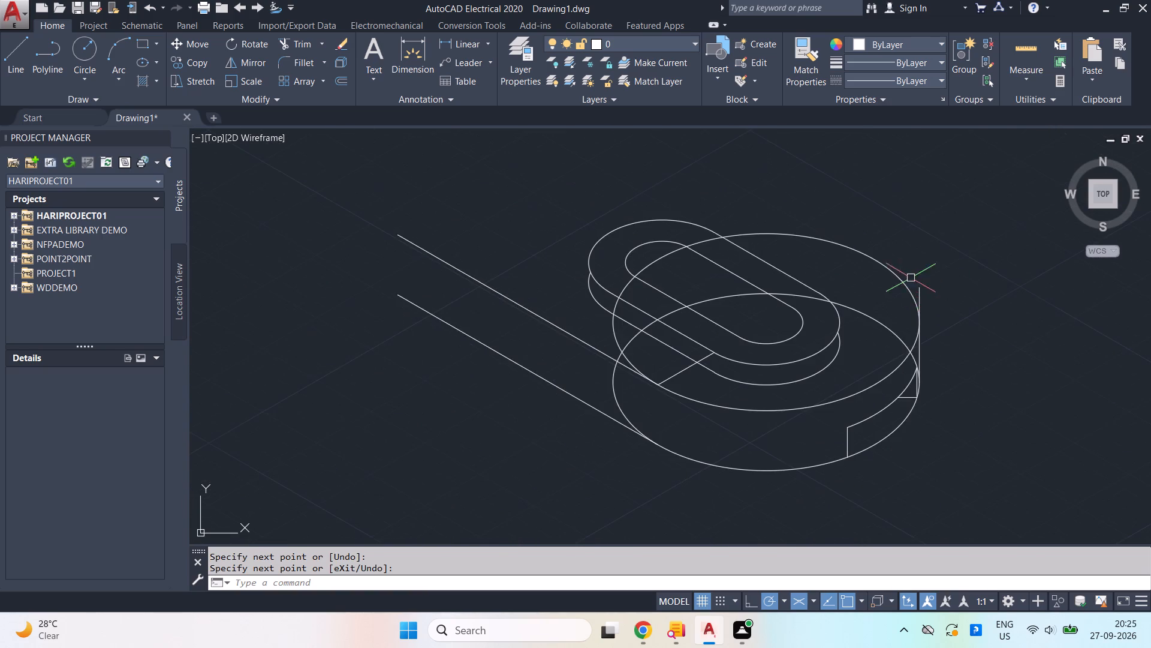
scroll(908, 272, "up", 1)
type("tr")
middle_click_drag(908, 277, 769, 235)
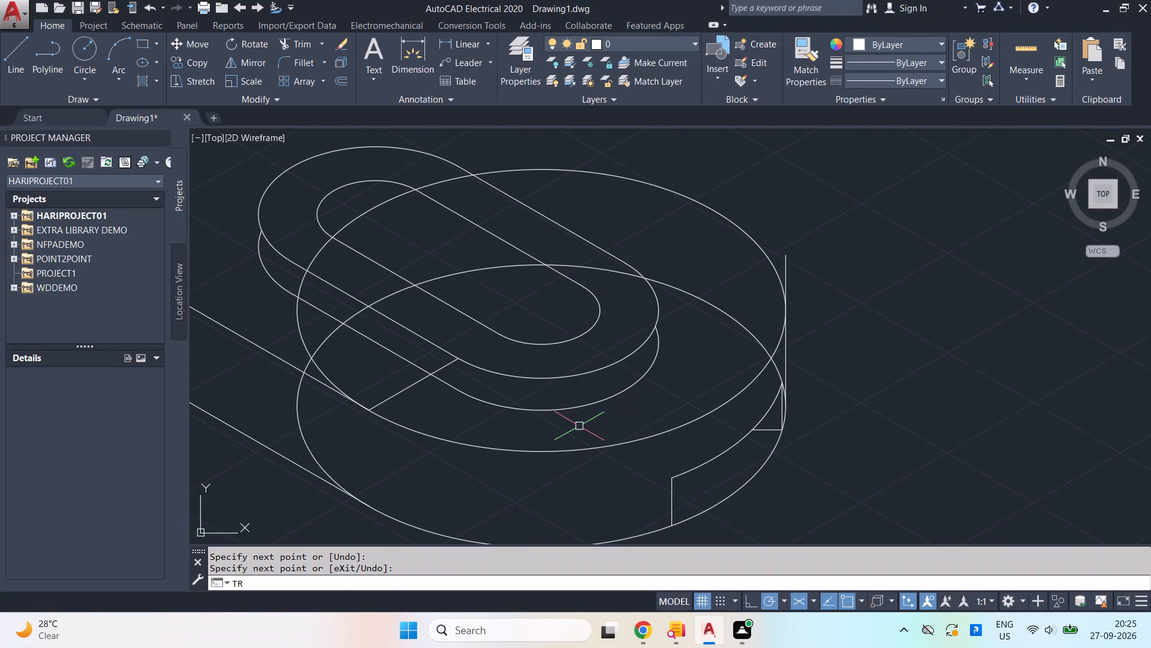
key("Return")
key("Return")
scroll(801, 309, "up", 1)
middle_click_drag(786, 431, 814, 334)
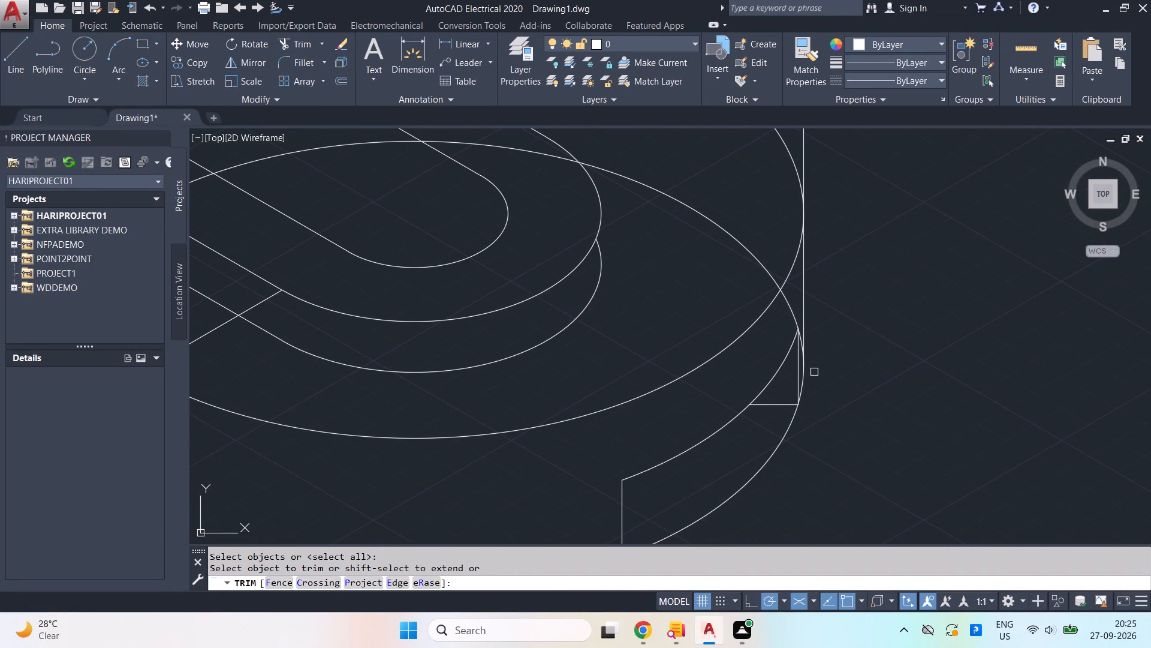
scroll(811, 361, "up", 3)
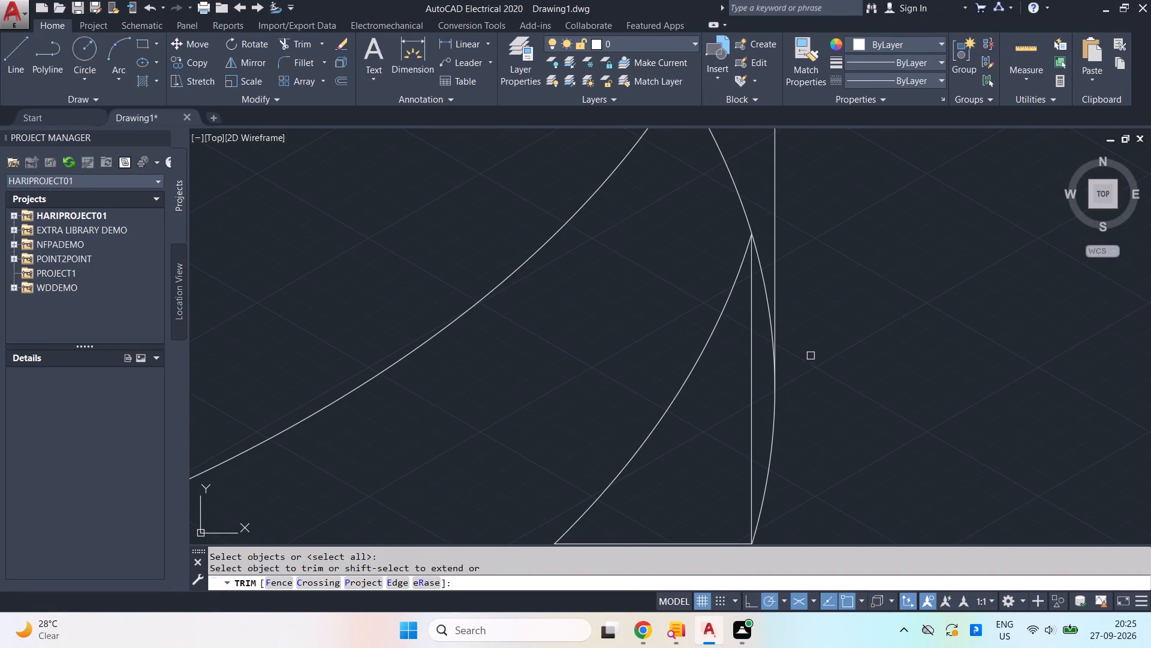
left_click(760, 276)
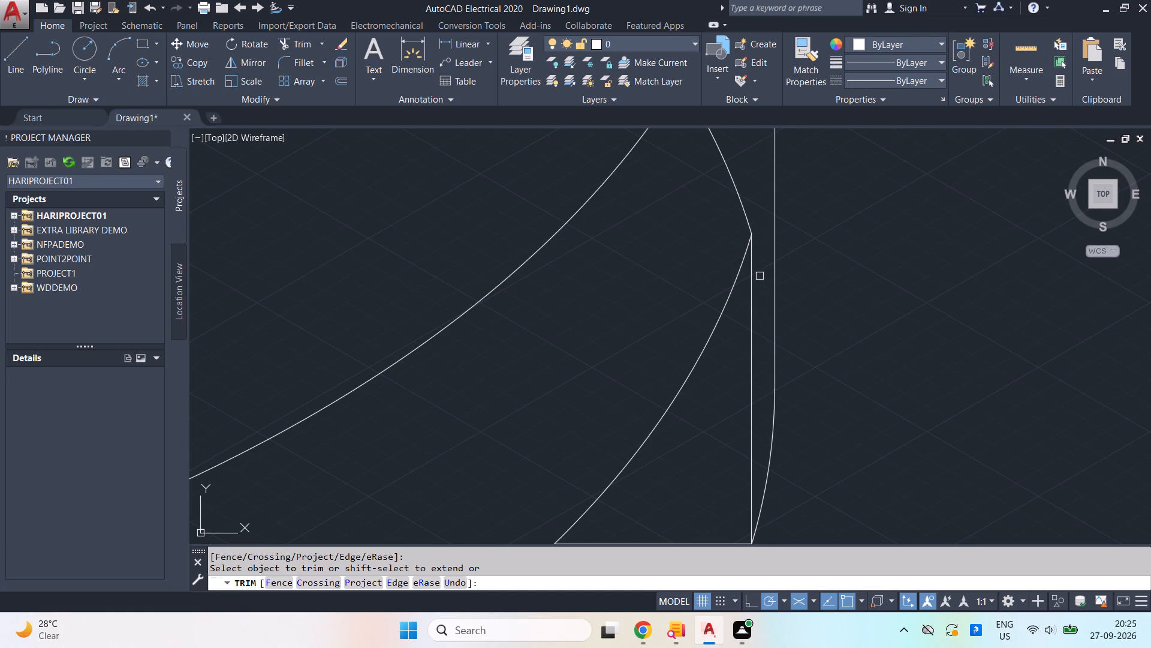
scroll(816, 302, "down", 3)
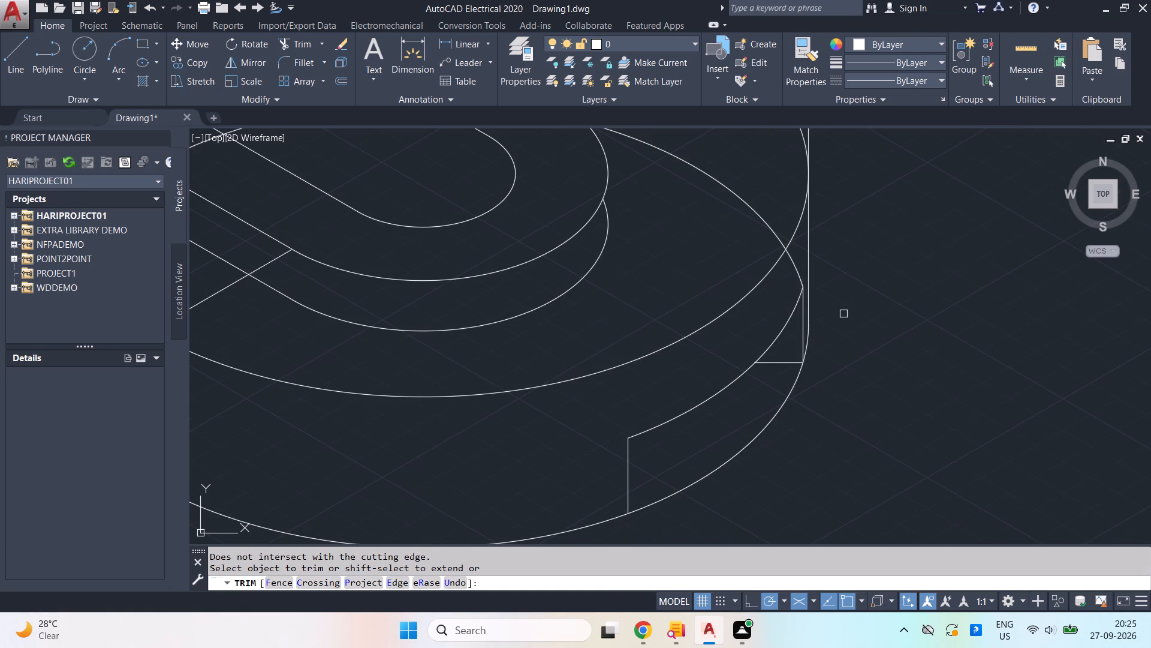
left_click(793, 271)
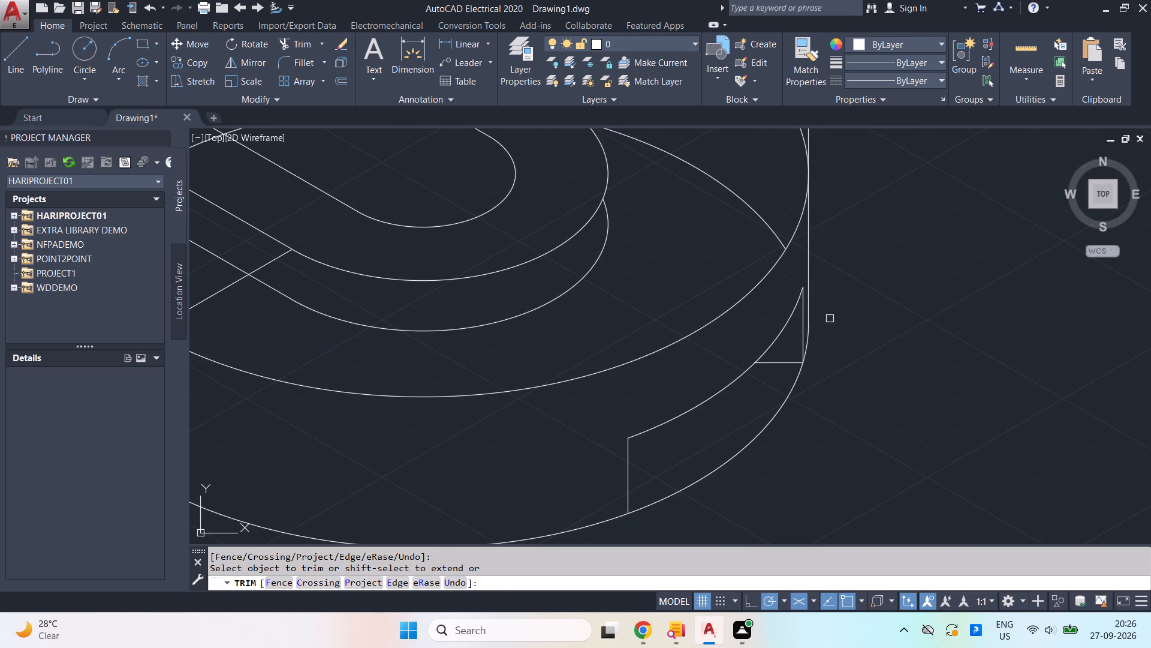
left_click(778, 406)
Trim the vertical edge line's overhang above the upper isocircle.
scroll(882, 313, "down", 3)
scroll(884, 281, "up", 2)
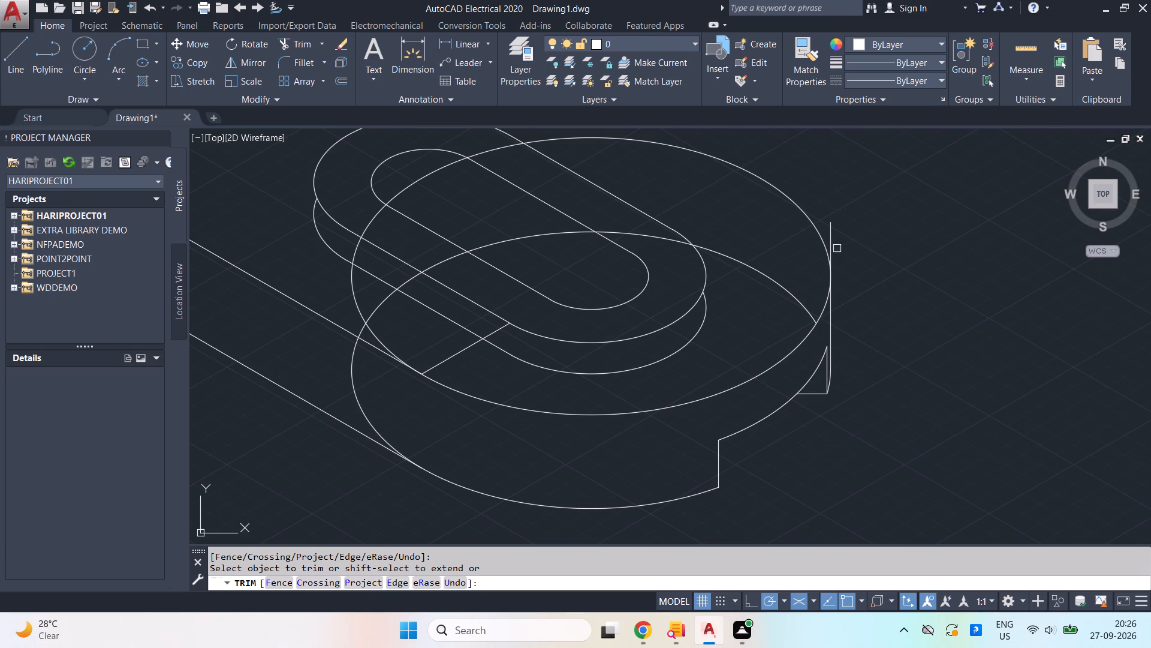
left_click(832, 233)
Trim away the hidden rear part of the bottom isocircle, up to its tangency with the lower straight edge.
left_click(779, 281)
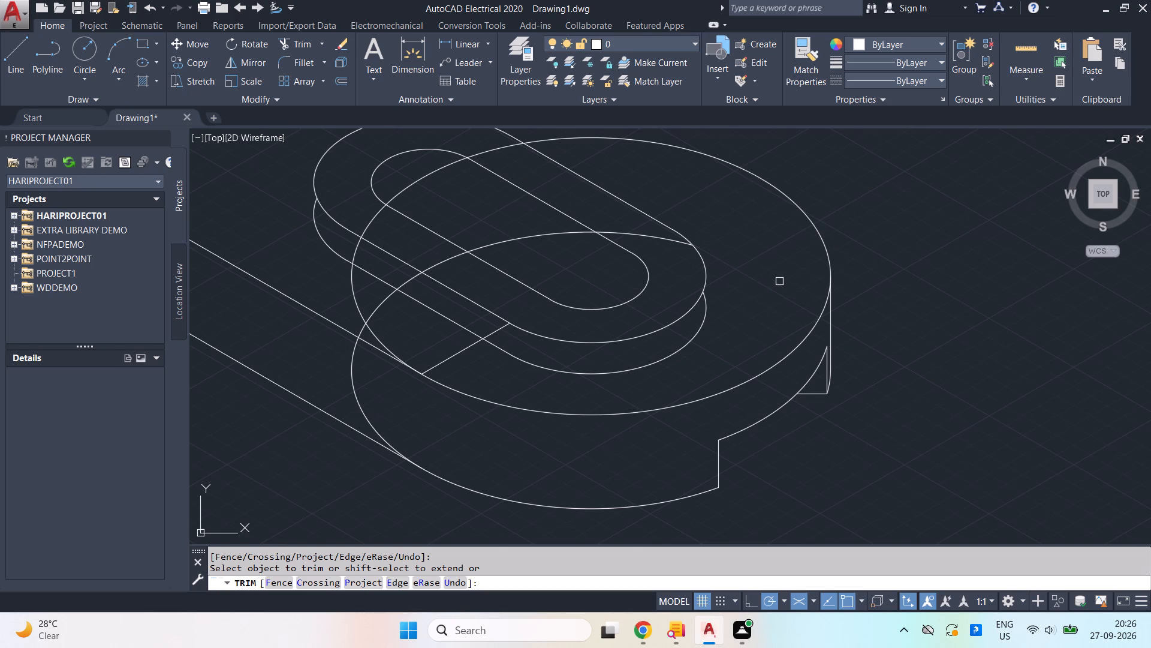
left_click(677, 242)
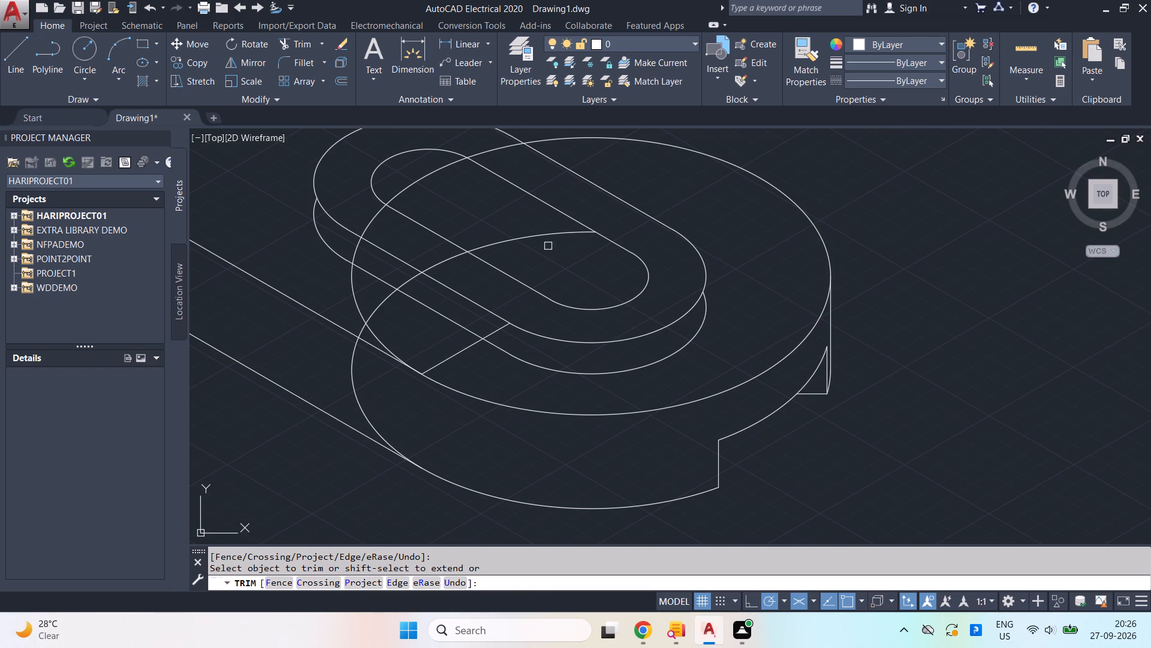
left_click(529, 234)
left_click(444, 256)
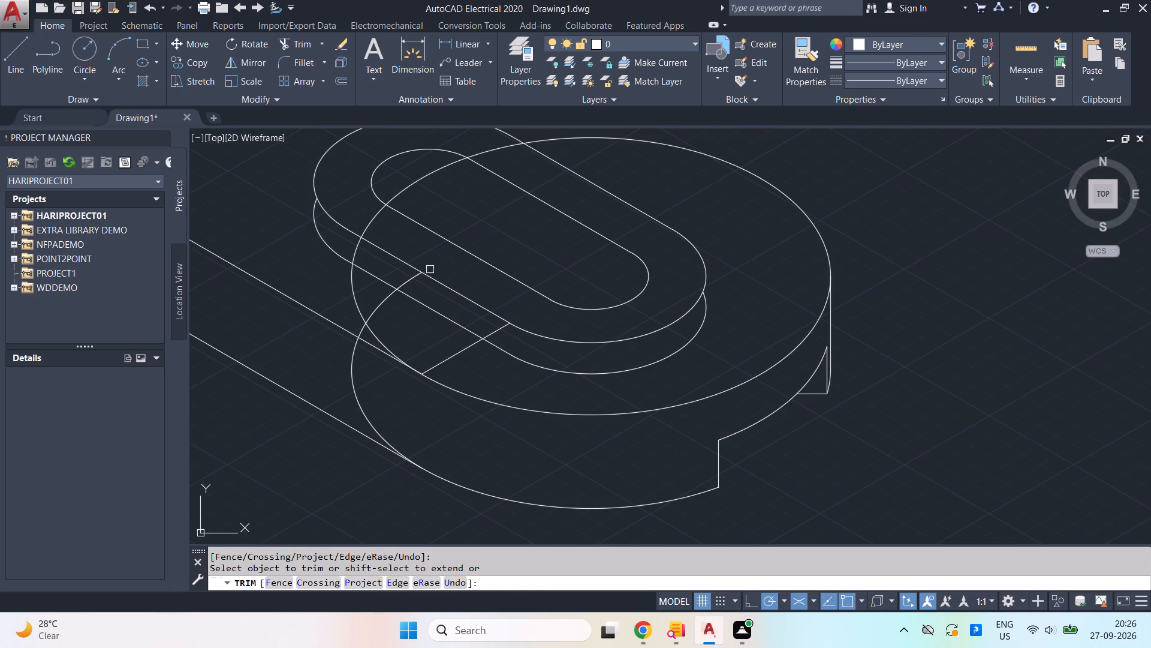
left_click(415, 278)
left_click(394, 293)
scroll(350, 318, "up", 2)
left_click(381, 354)
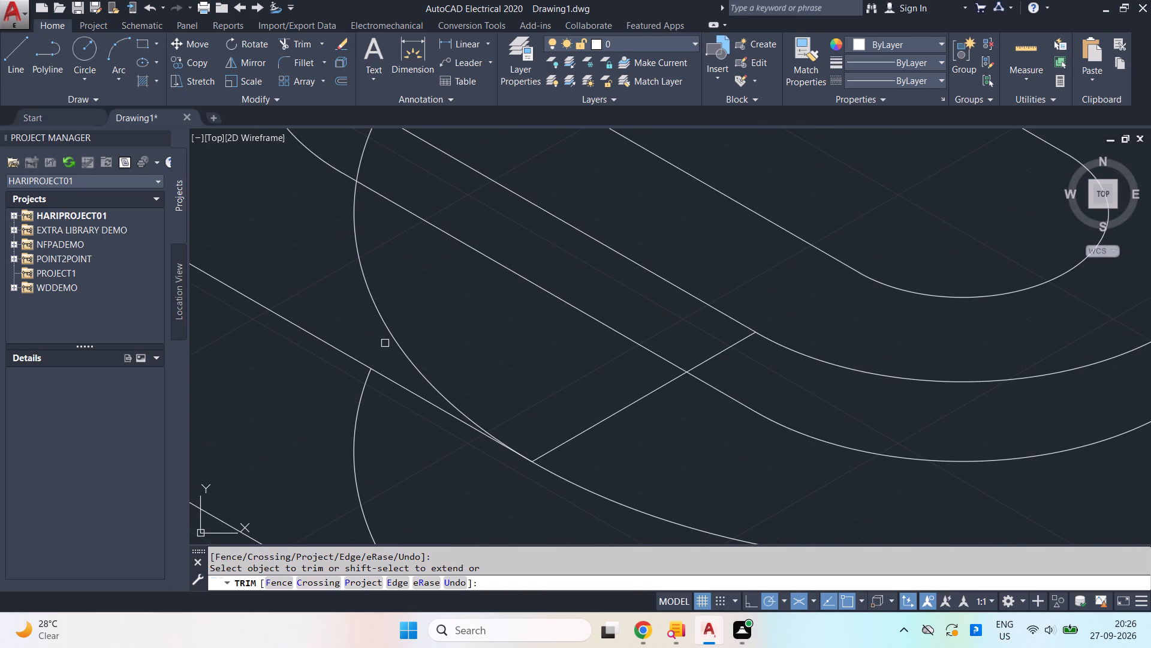
scroll(392, 346, "down", 3)
left_click(390, 365)
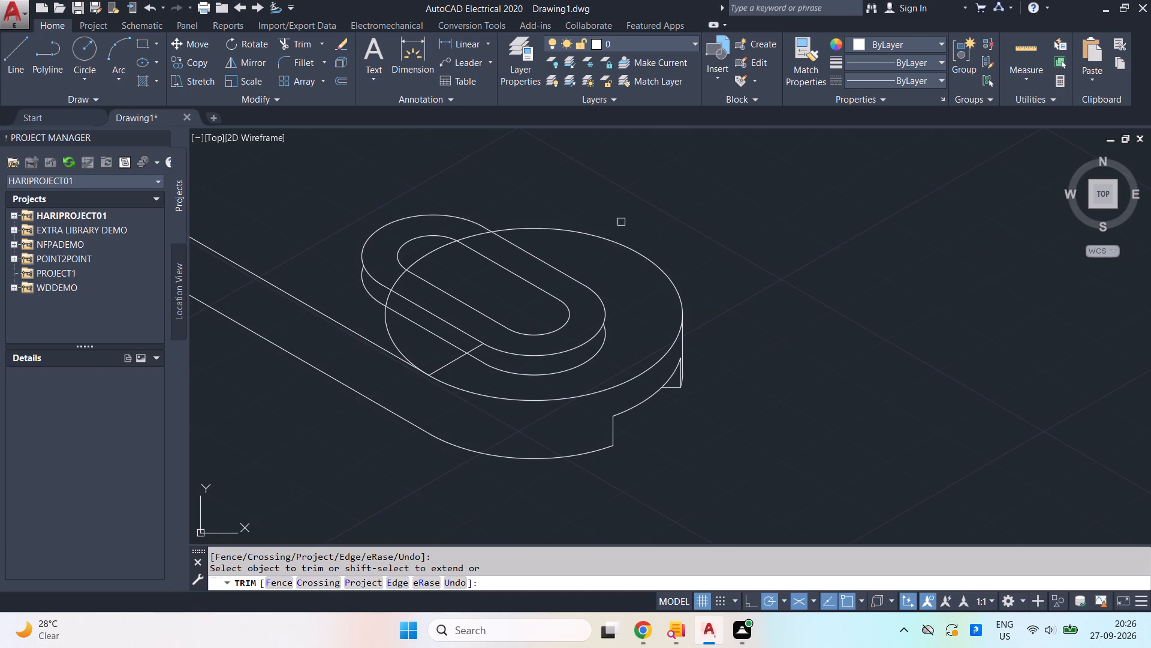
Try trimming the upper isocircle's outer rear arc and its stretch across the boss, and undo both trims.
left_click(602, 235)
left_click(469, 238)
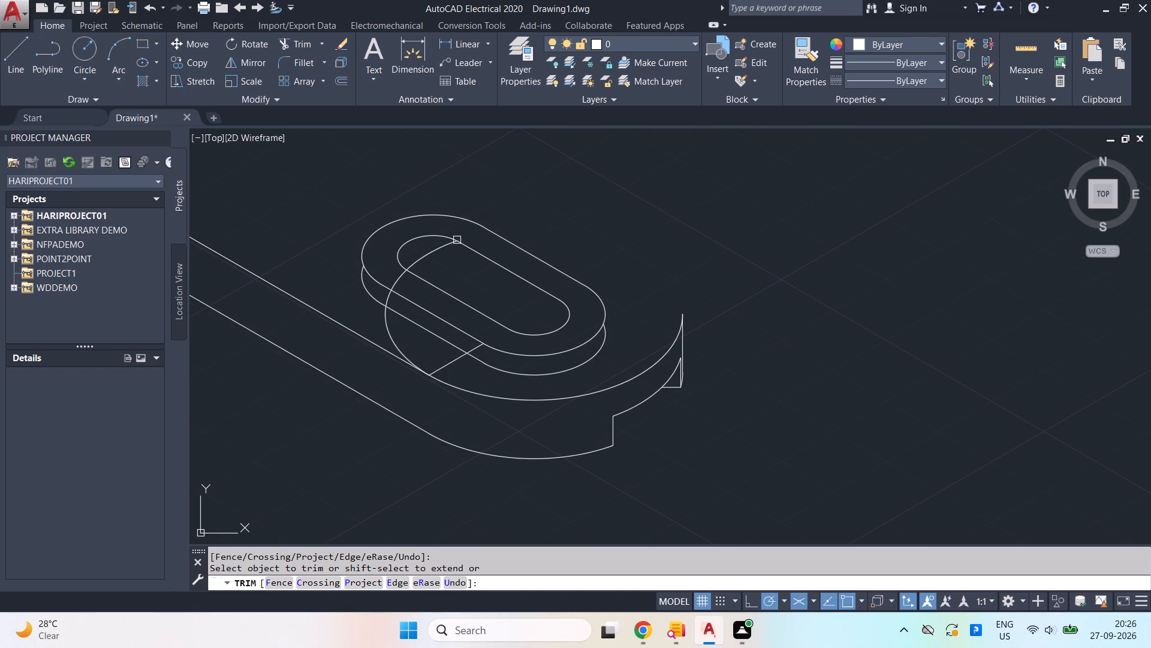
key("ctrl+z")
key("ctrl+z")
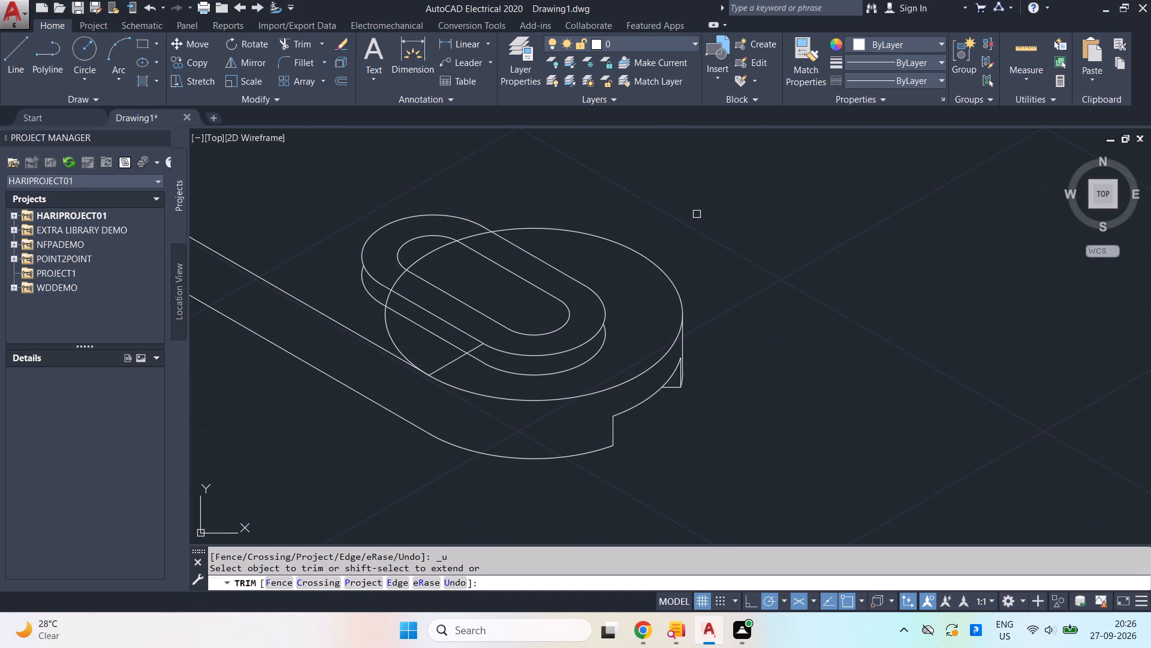
Trim the upper isocircle where it crosses the slotted boss down to the straight edge, and erase the leftover boss-side piece.
left_click(475, 235)
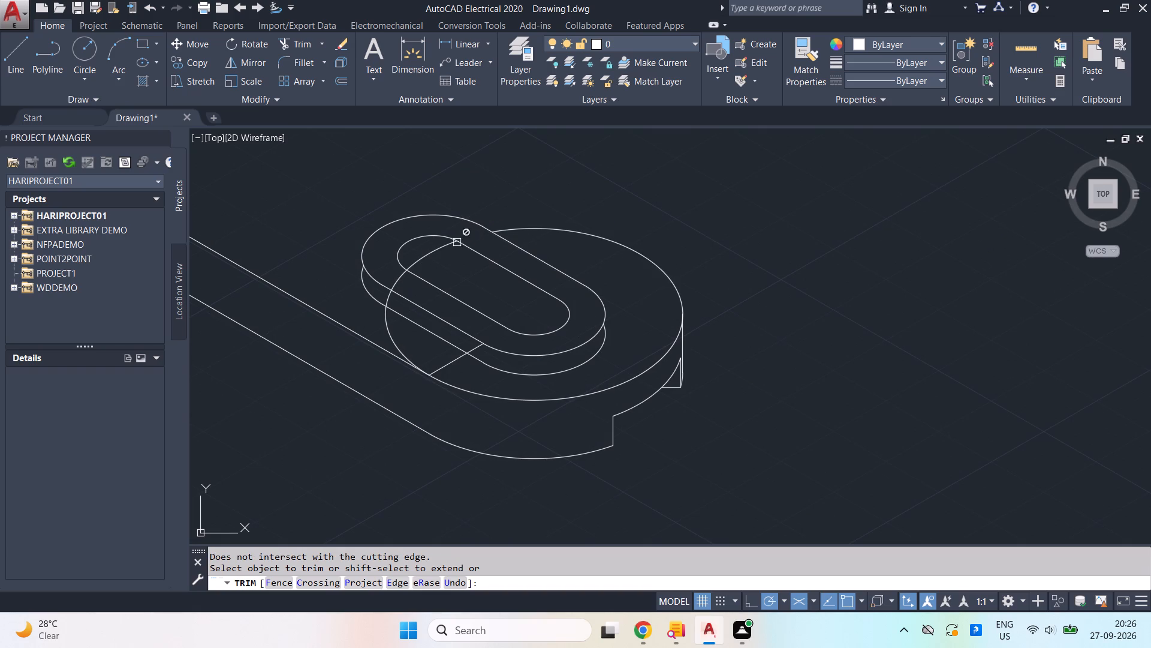
scroll(441, 247, "up", 1)
left_click(431, 251)
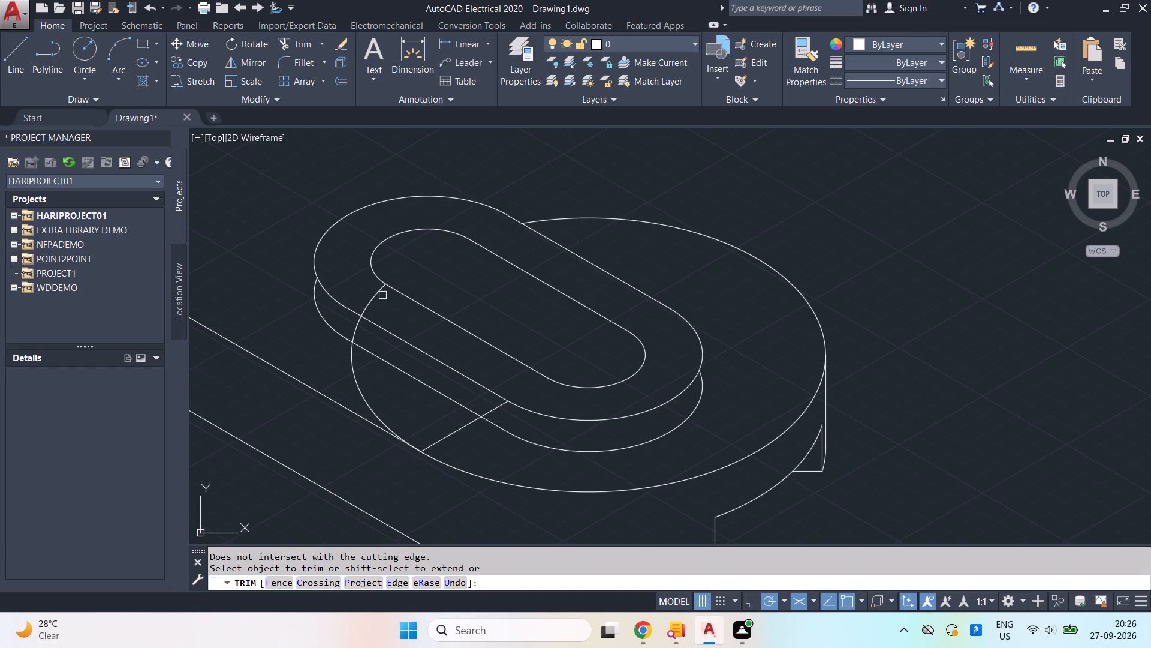
left_click(380, 295)
left_click(352, 367)
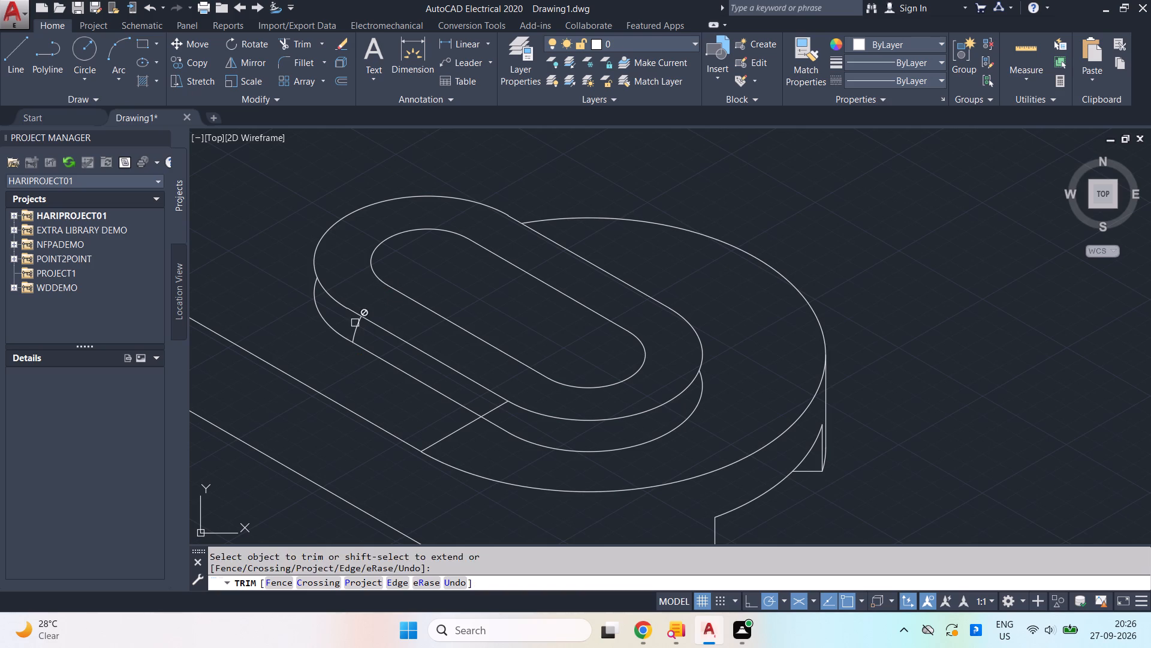
key("Escape")
left_click(356, 323)
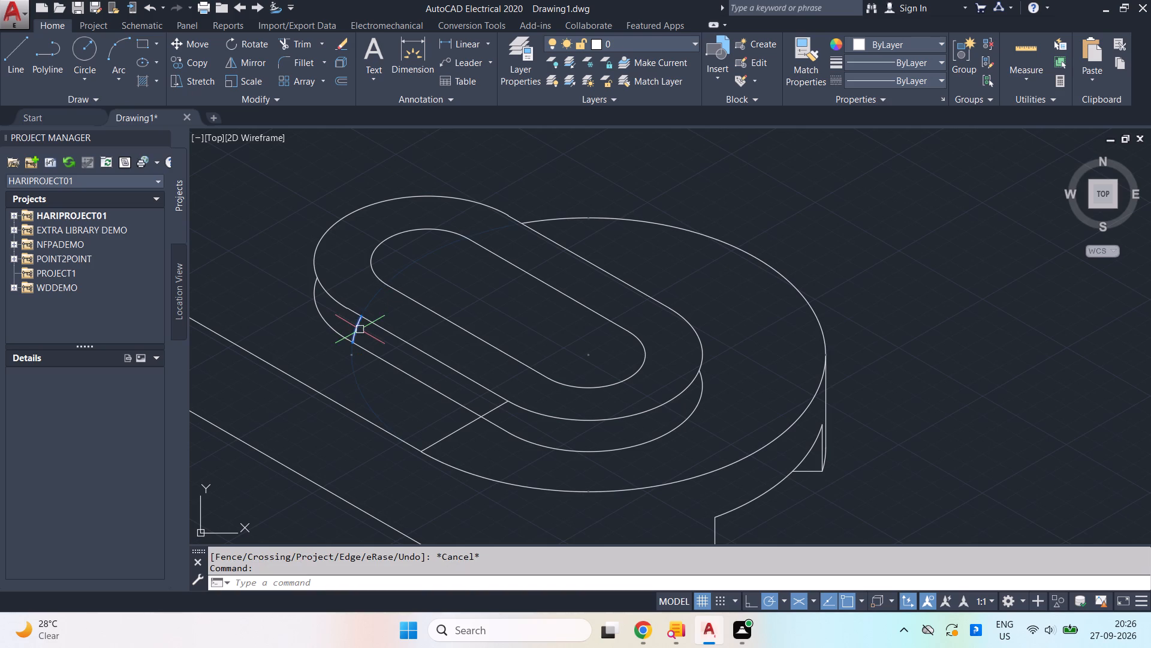
key("Delete")
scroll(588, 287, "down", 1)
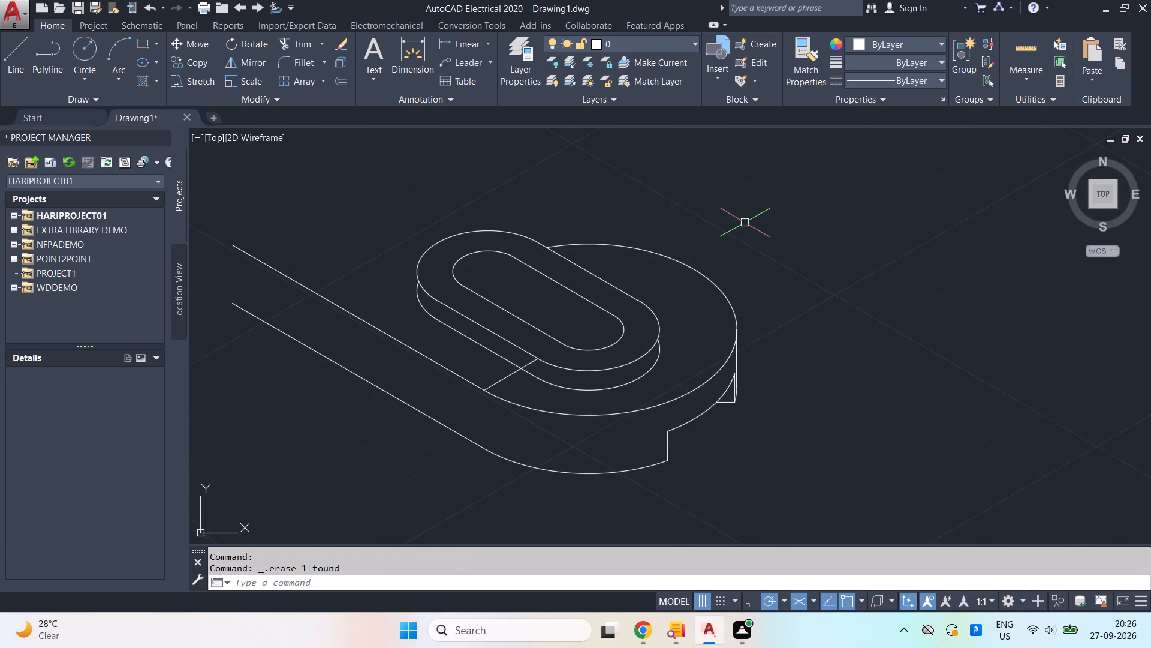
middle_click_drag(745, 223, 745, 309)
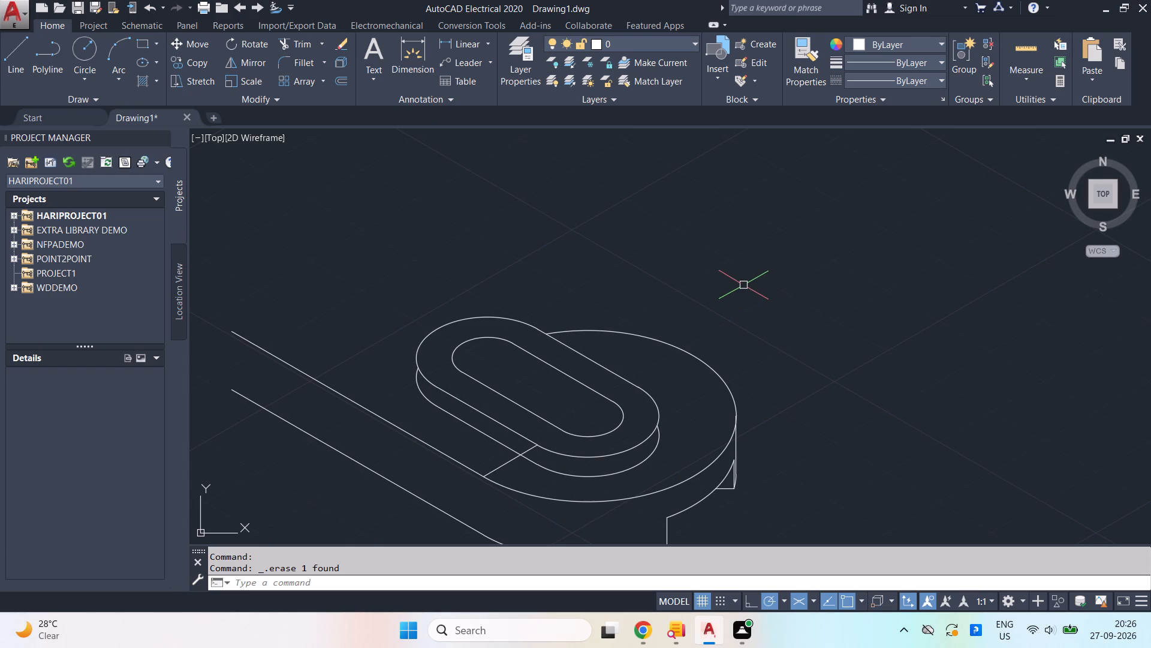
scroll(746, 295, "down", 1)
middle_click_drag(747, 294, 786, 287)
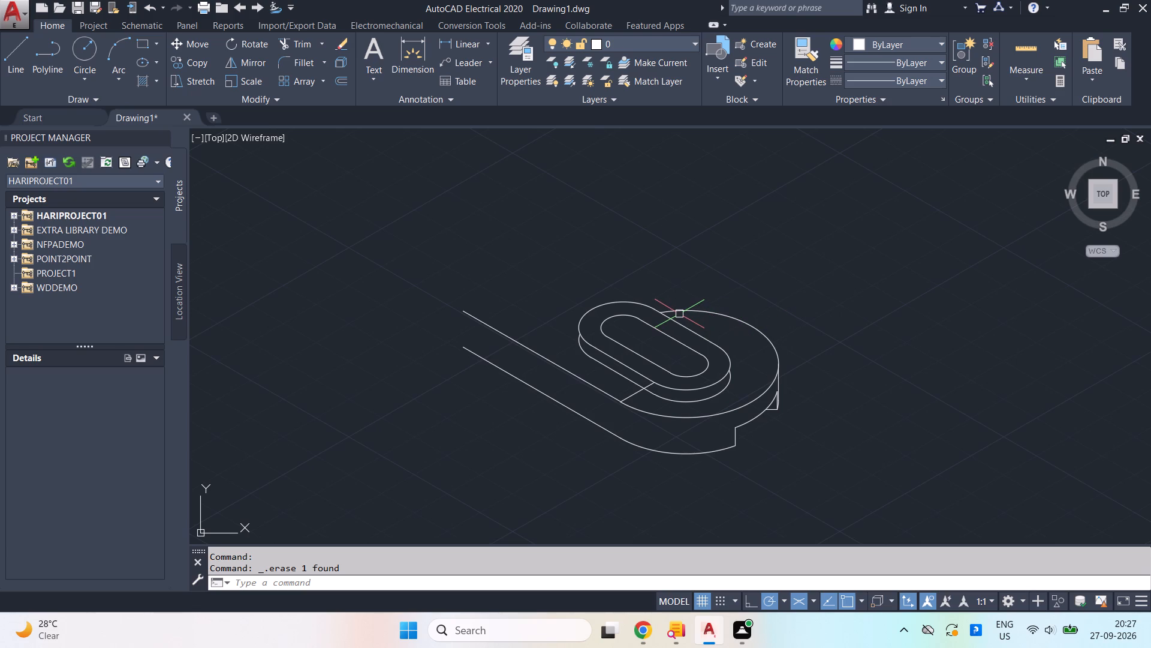
Quick-measure the straight upper edge of the part.
left_click(1028, 80)
left_click(1016, 103)
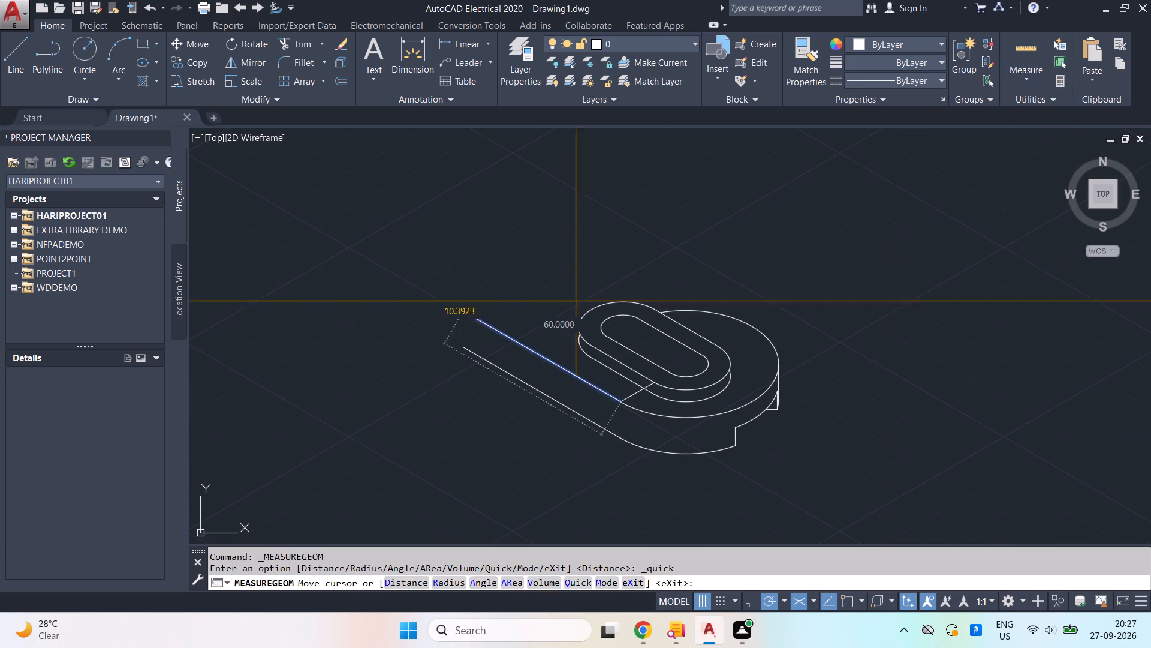
key("Escape")
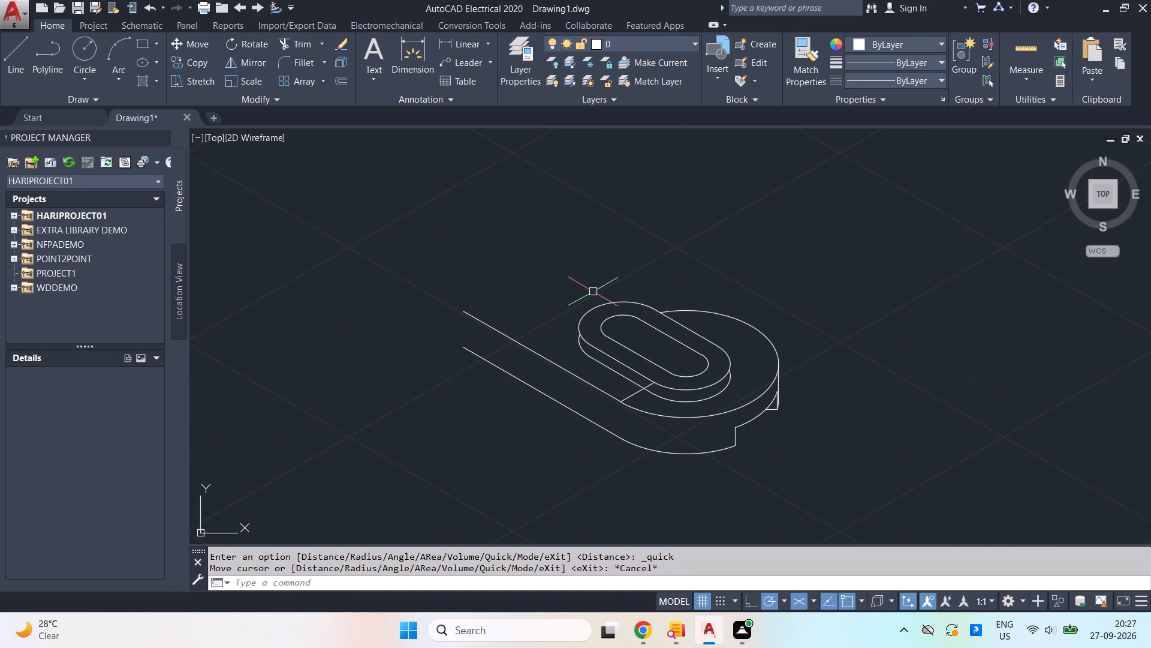
Draw a 20-unit vertical line up from the upper straight edge's far end, continuing with a 25-unit line at 30°.
key("l")
key("Return")
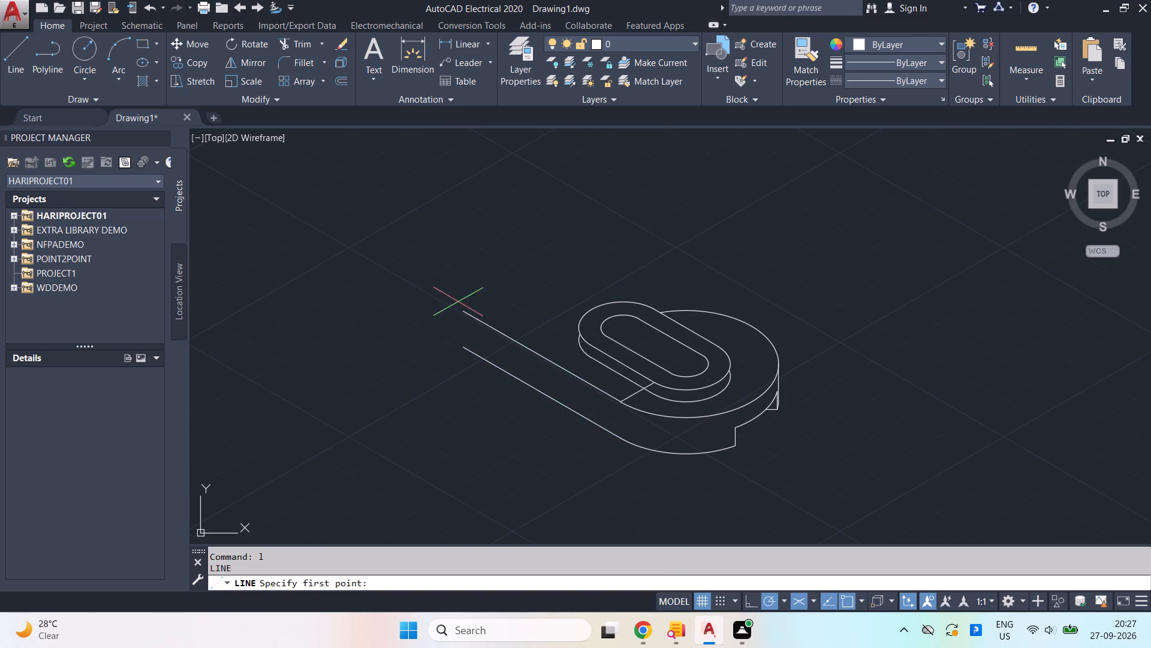
left_click(463, 310)
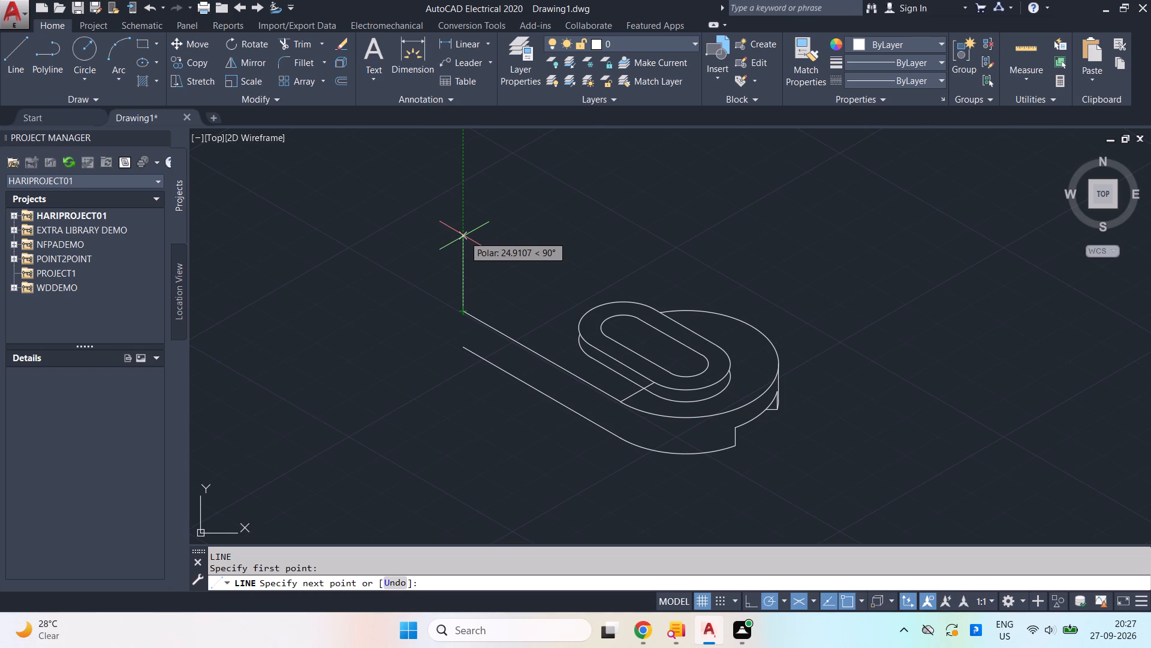
key("2")
key("0")
key("Return")
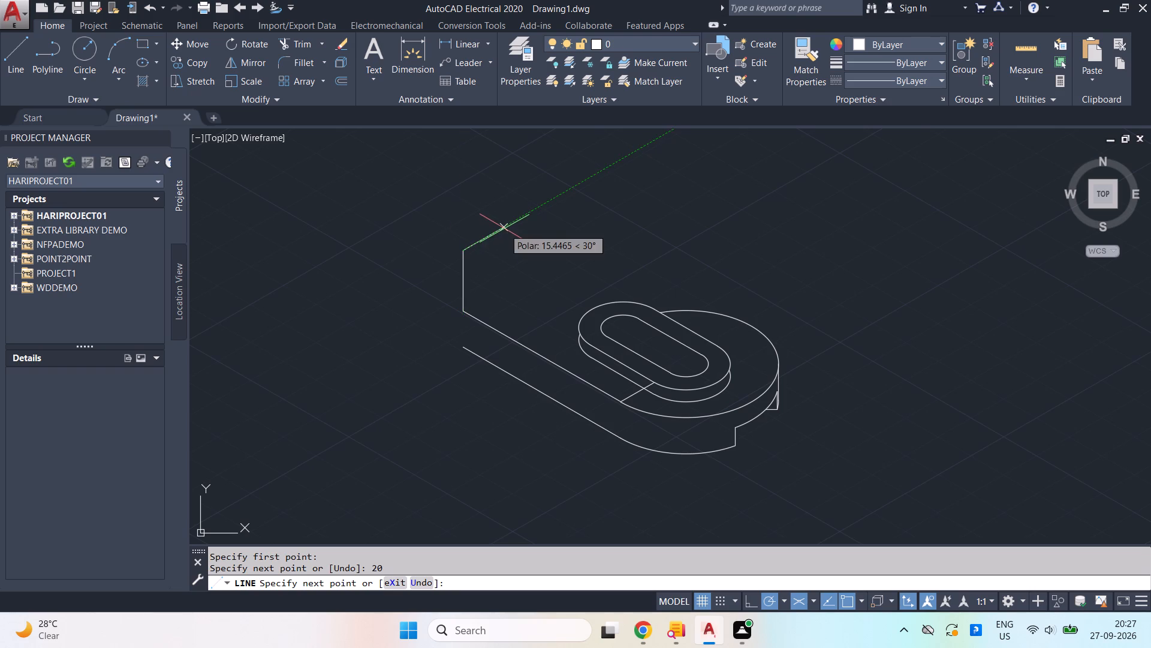
middle_click_drag(504, 229, 513, 278)
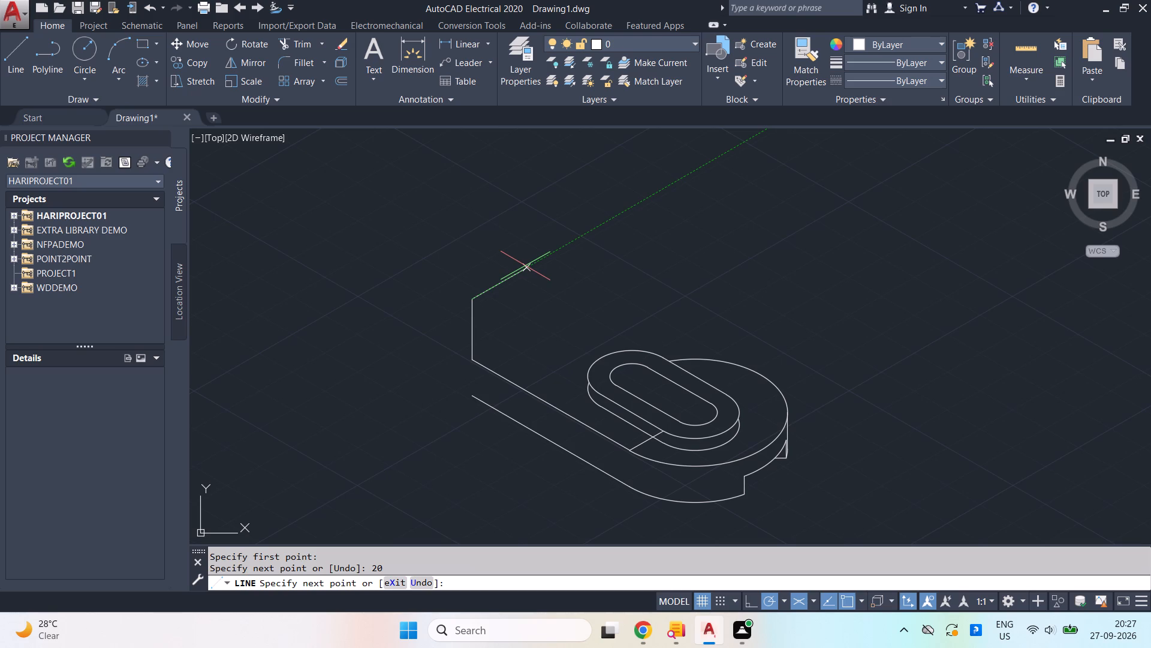
type("25")
key("Return")
key("space")
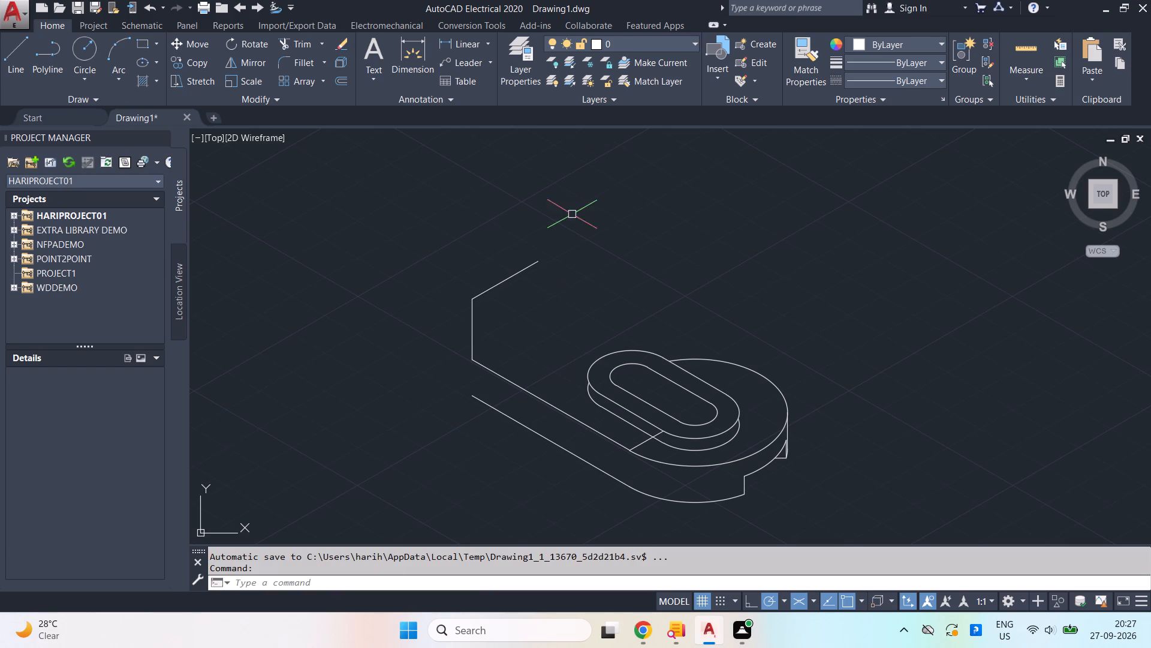
Draw a radius 25 top-plane isocircle centred on the free end of the 25-unit line.
scroll(555, 235, "down", 1)
scroll(554, 234, "up", 1)
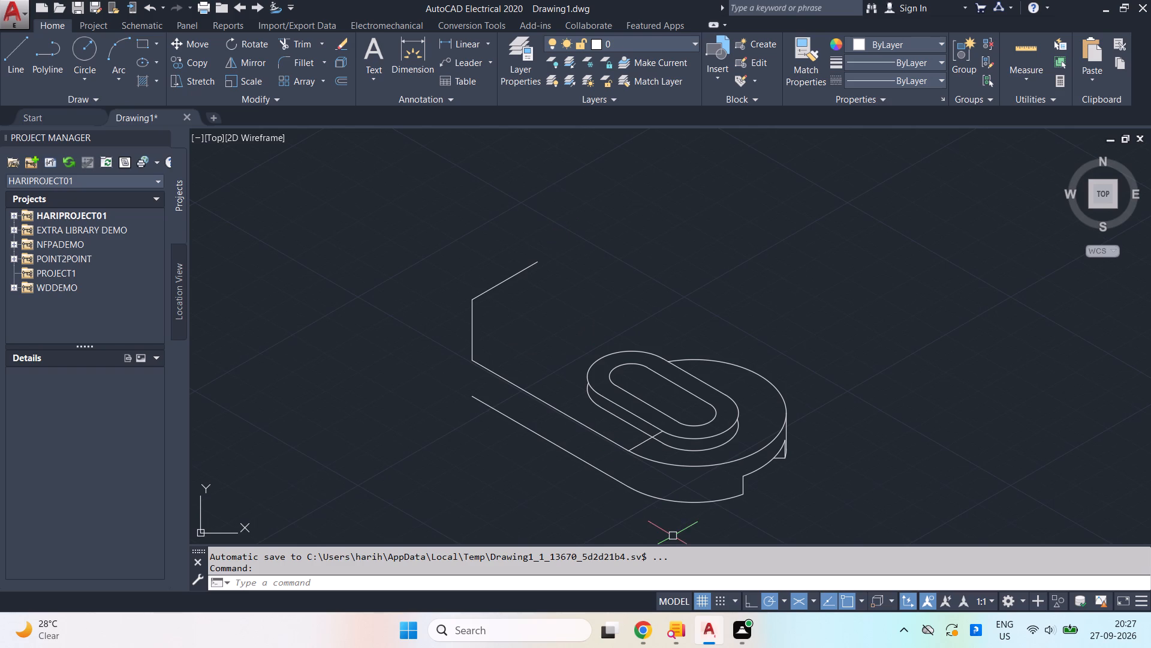
key("e")
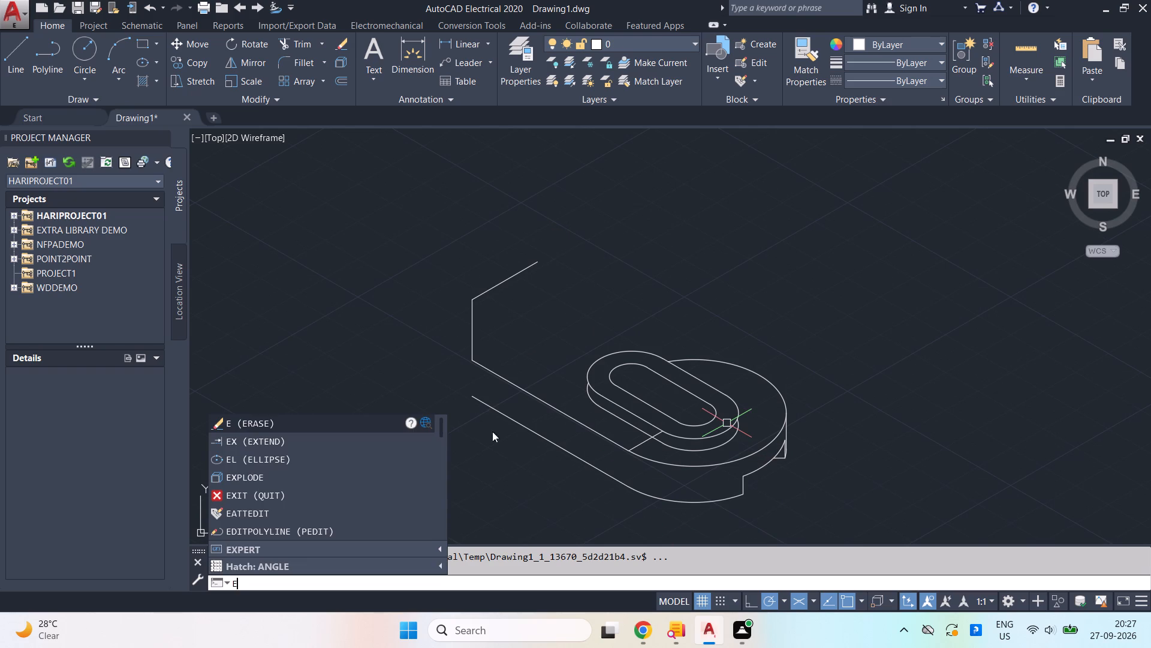
left_click(390, 460)
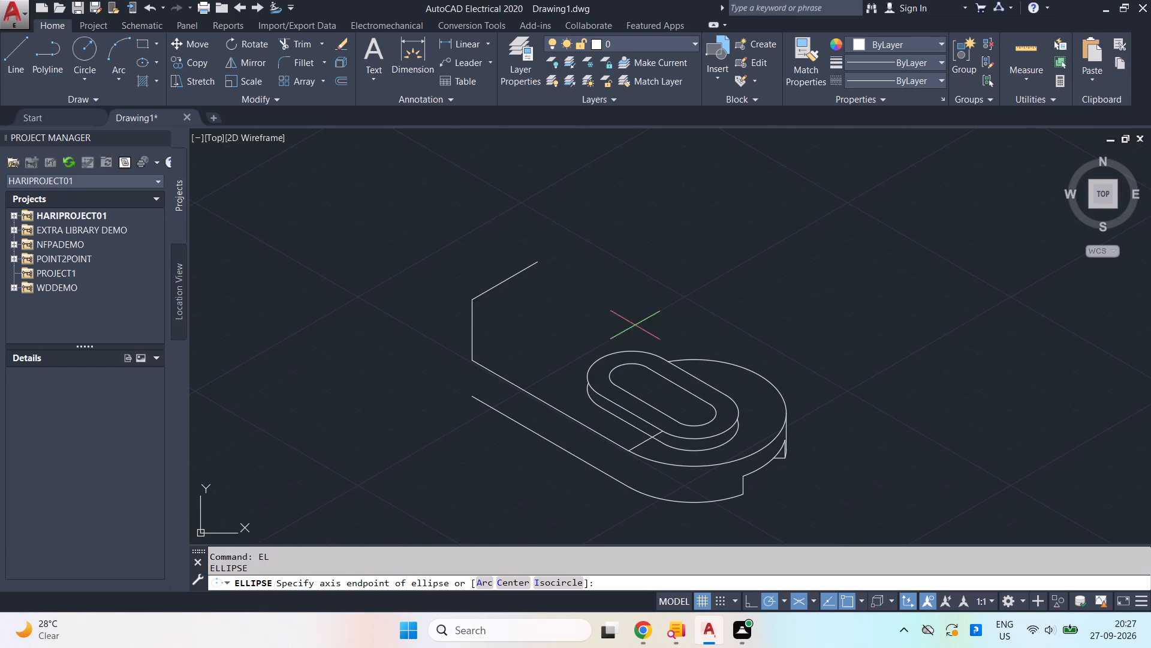
left_click(557, 584)
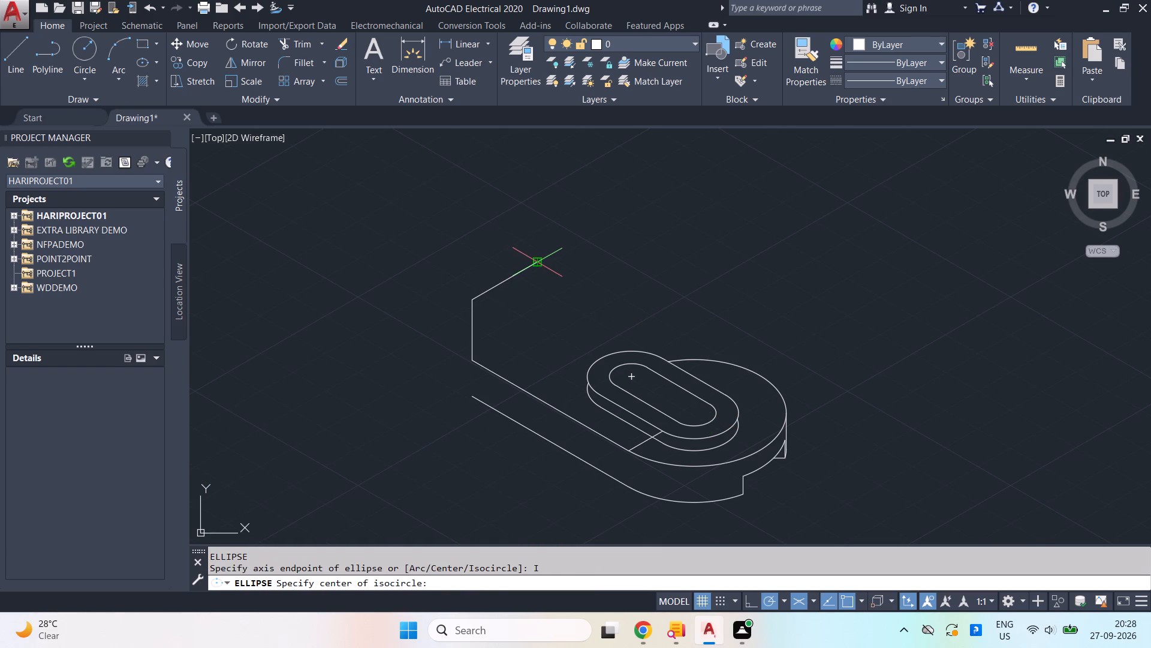
left_click(537, 261)
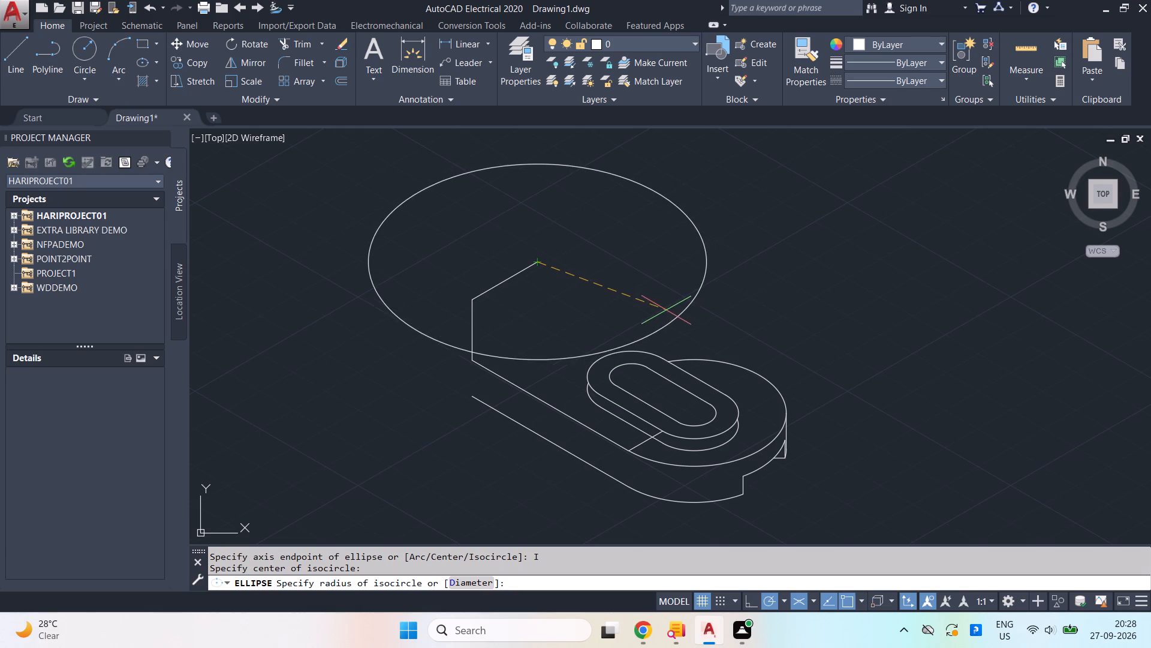
type("25")
key("Return")
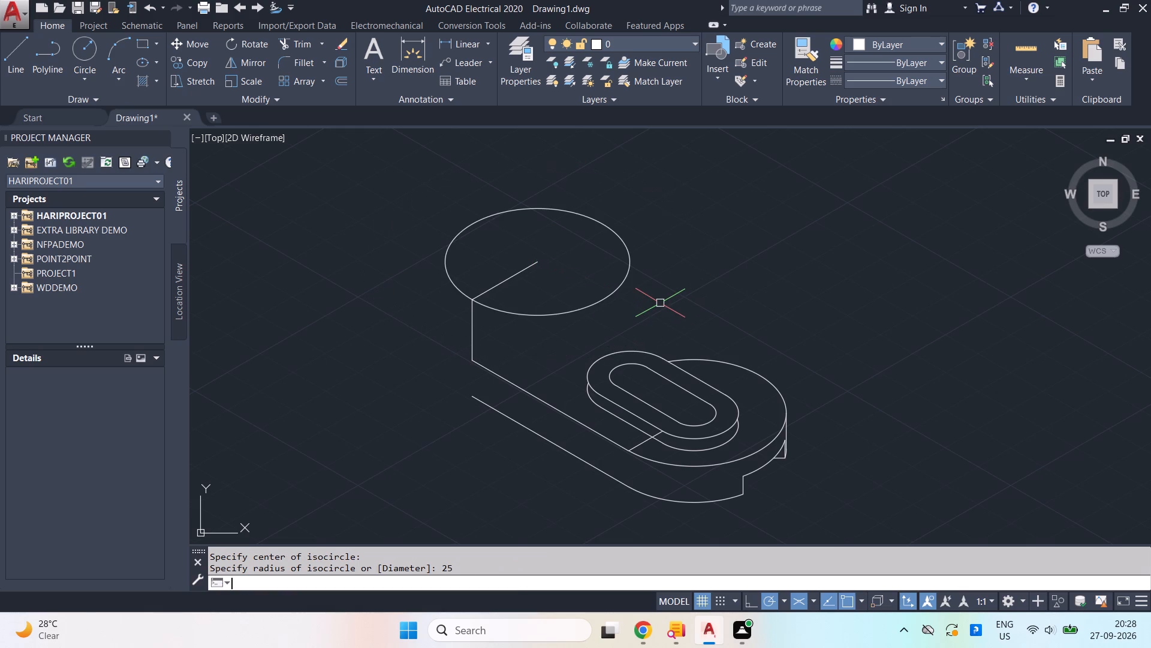
Copy the new radius 25 isocircle 20 units straight down from its centre.
left_click(618, 291)
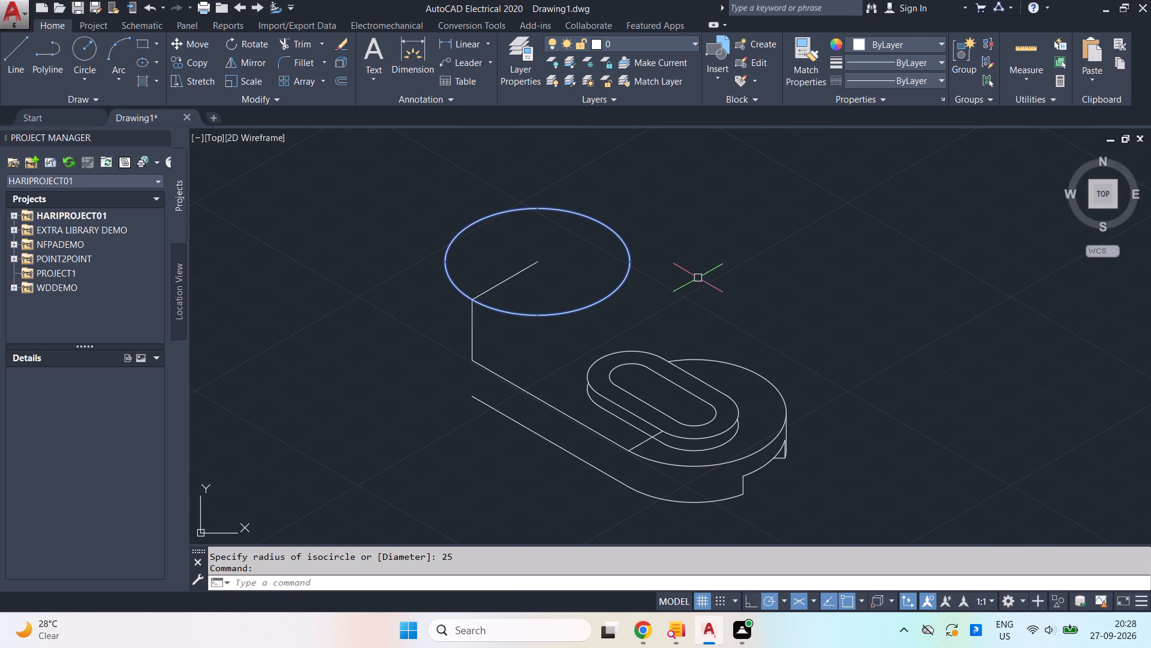
key("c")
key("o")
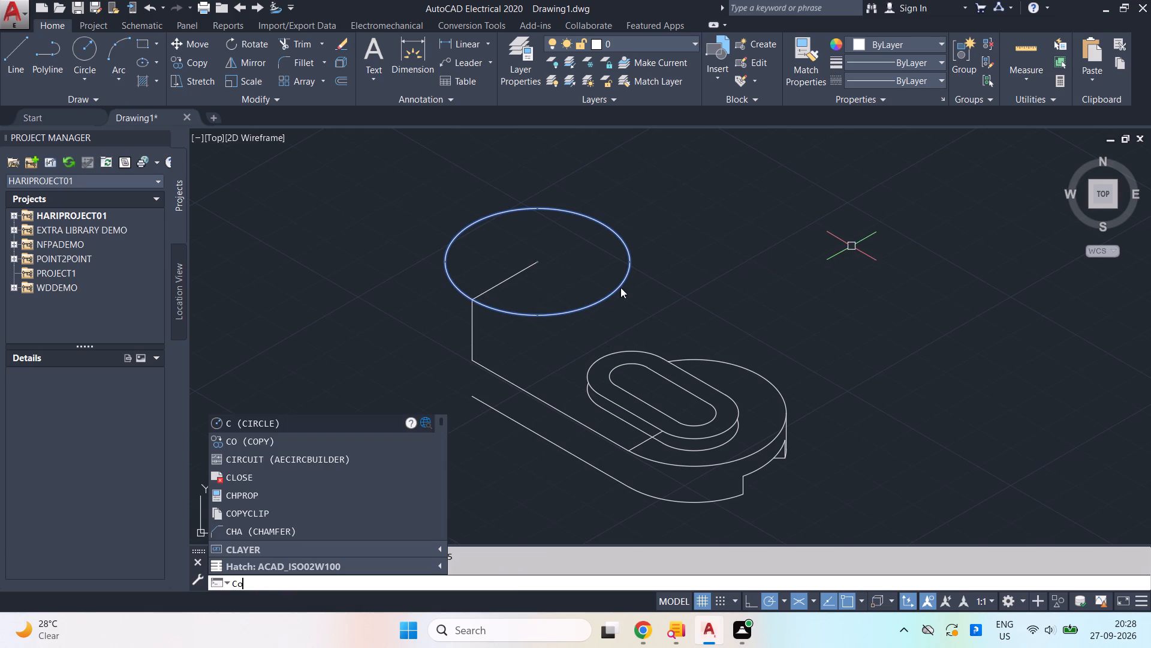
left_click(330, 421)
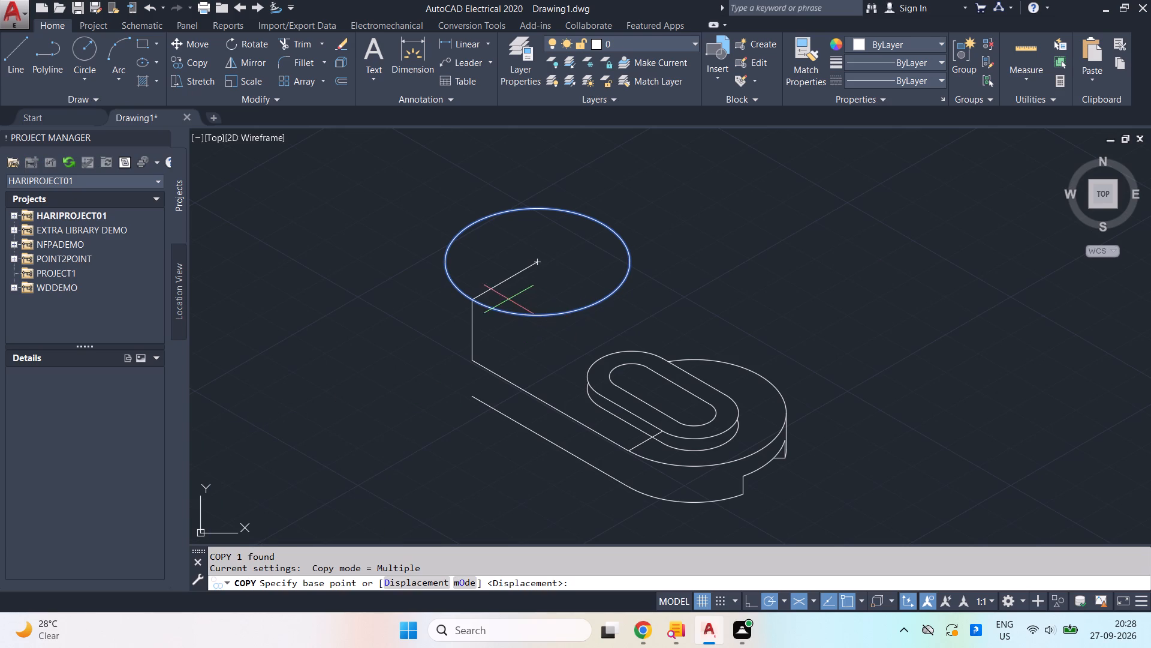
left_click(537, 260)
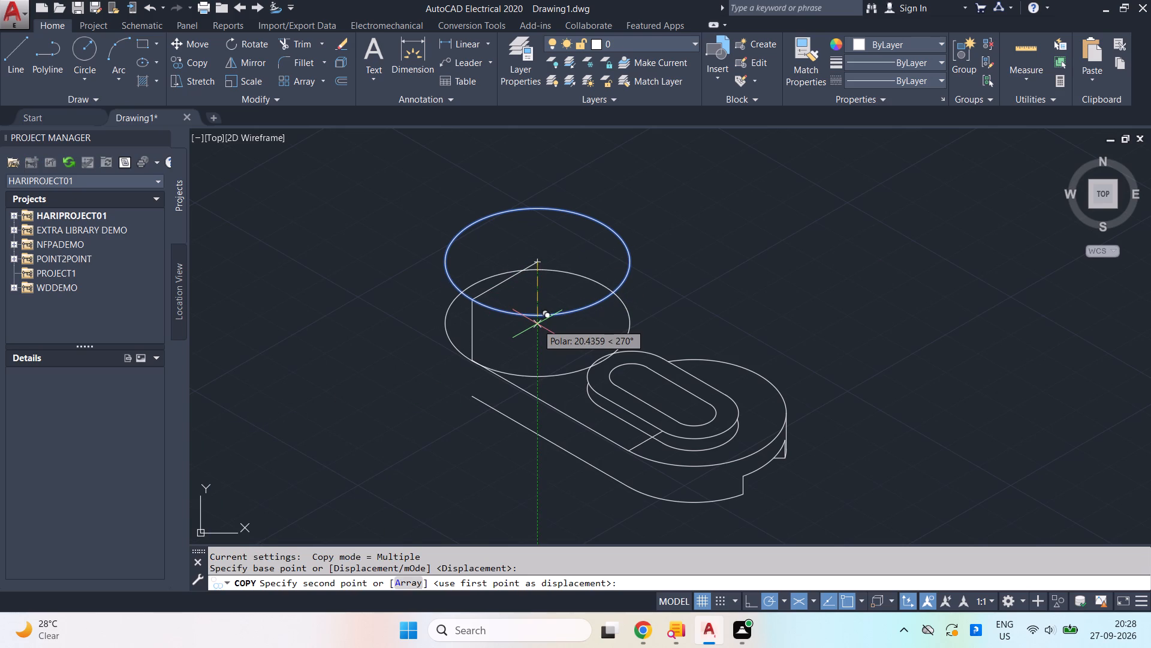
key("2")
key("0")
key("Return")
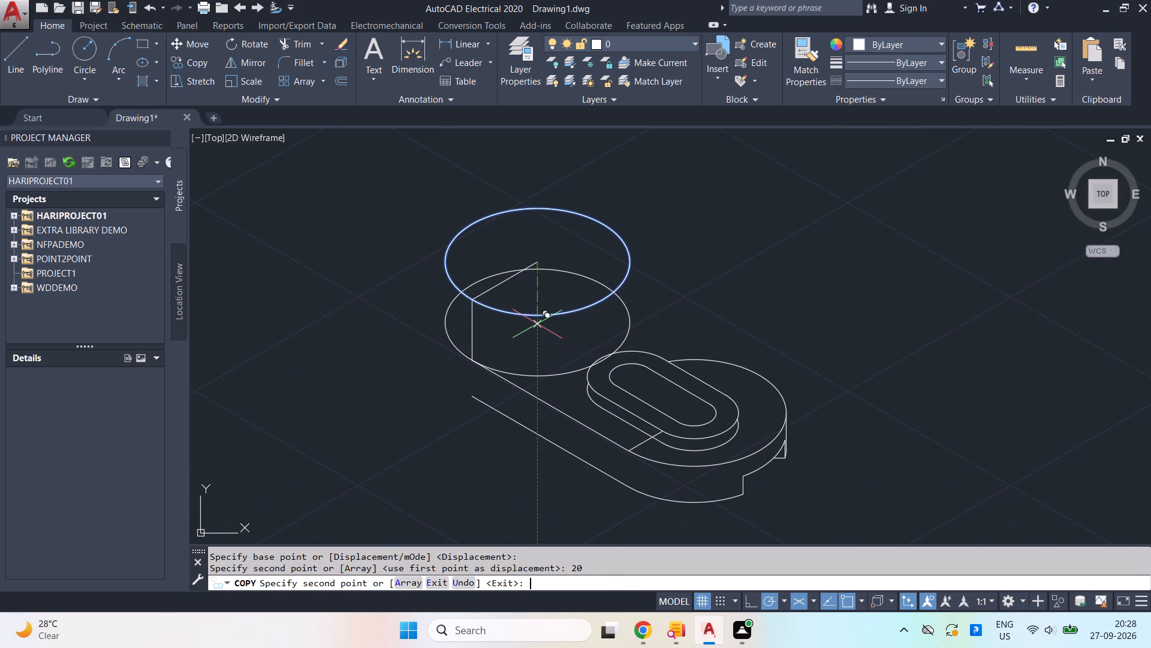
key("Return")
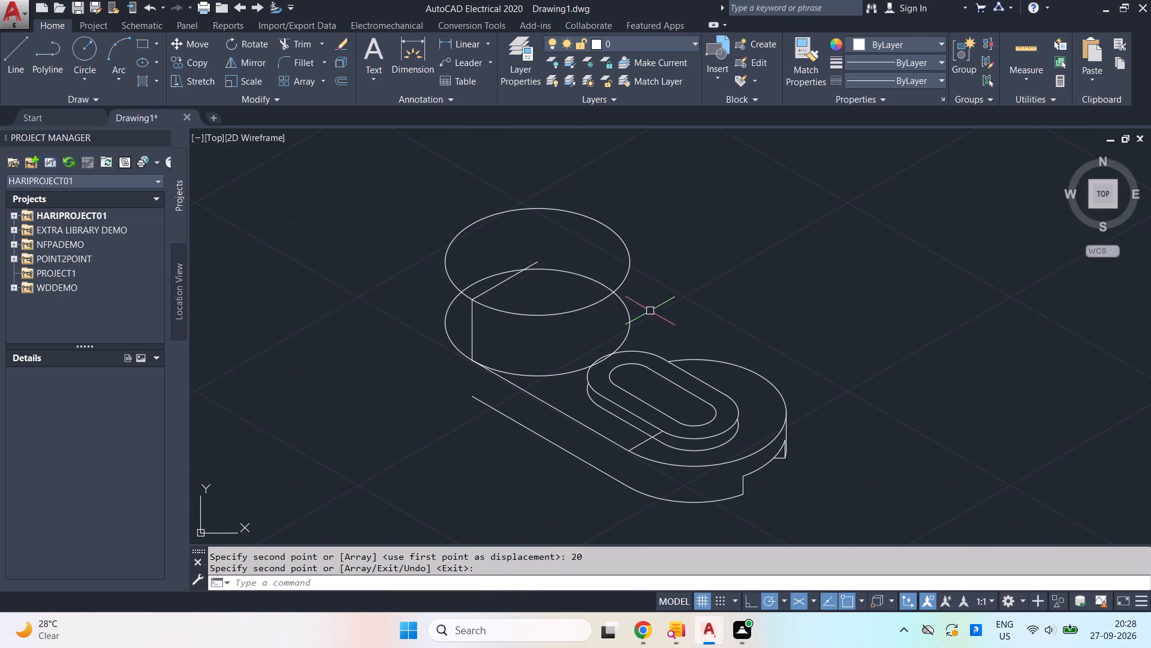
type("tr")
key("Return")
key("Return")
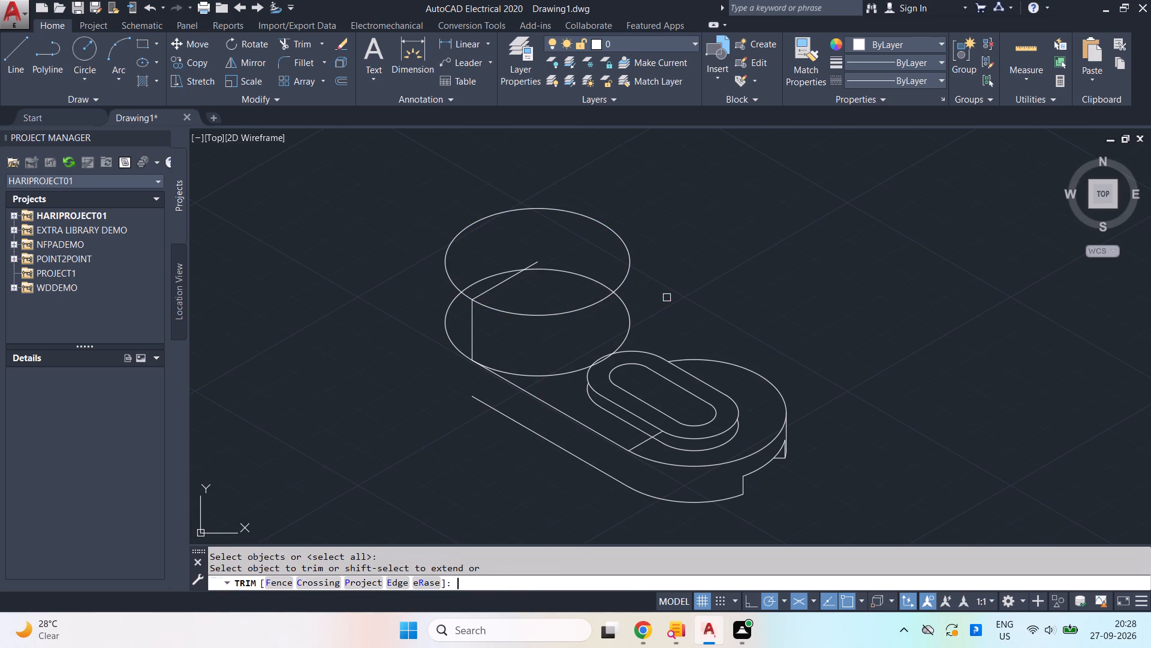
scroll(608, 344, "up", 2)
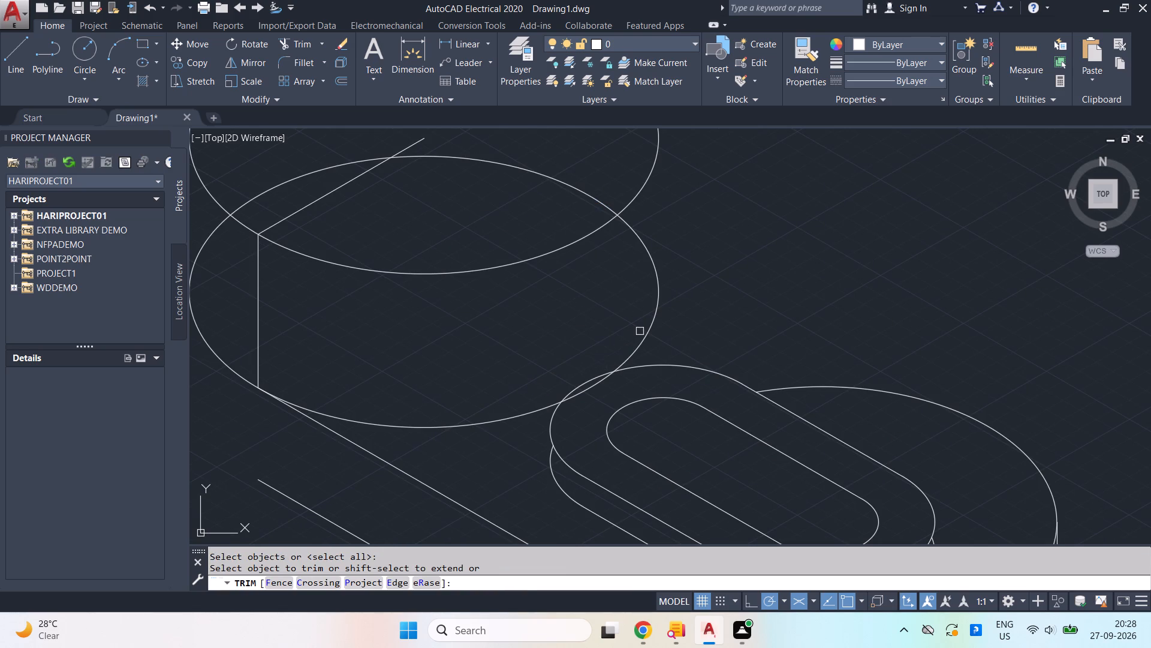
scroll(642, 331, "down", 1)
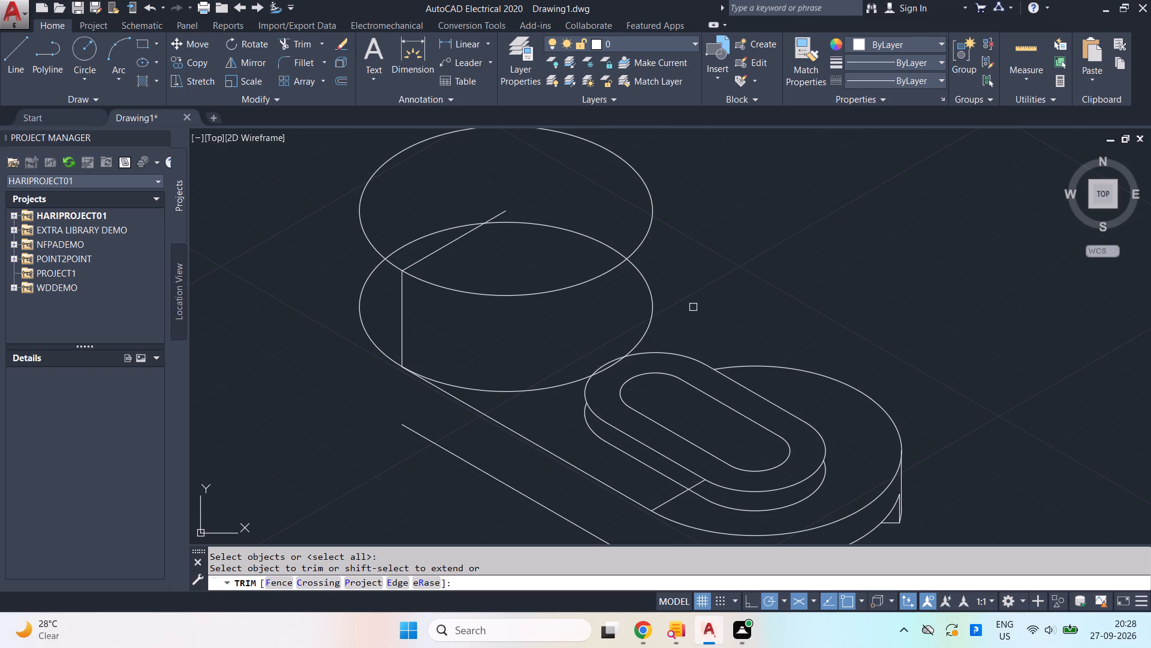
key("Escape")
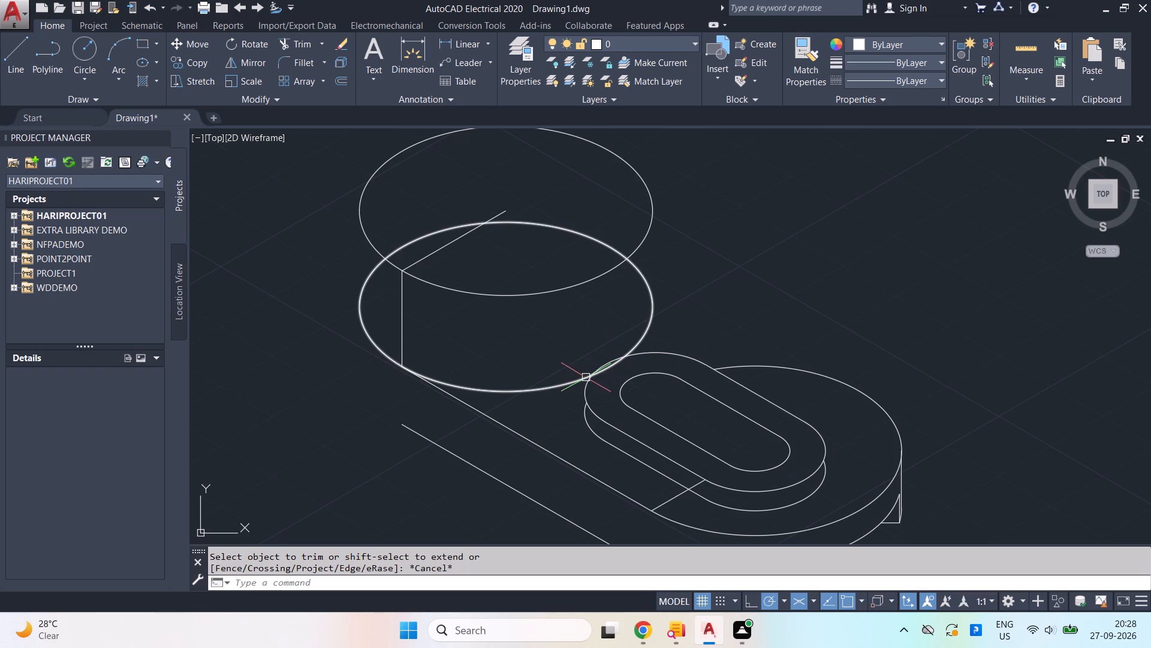
Move both radius 25 isocircles and the 25-unit line about 11.5 units along the 150° axis.
middle_click_drag(561, 398, 591, 435)
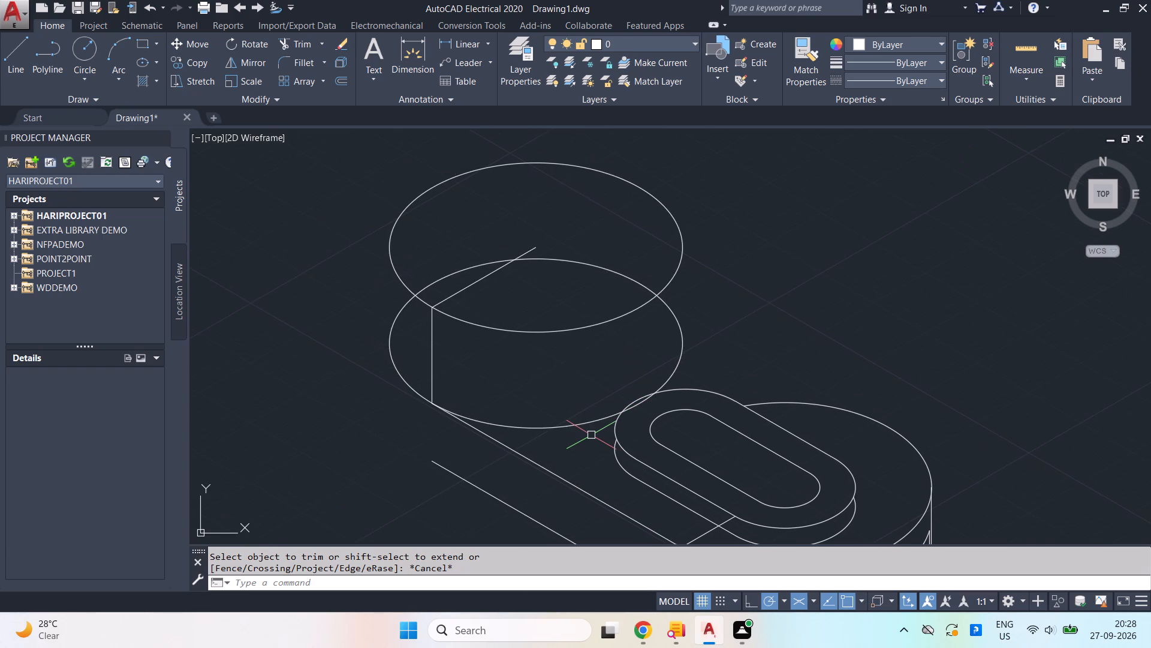
scroll(591, 435, "down", 1)
left_click_drag(589, 436, 588, 430)
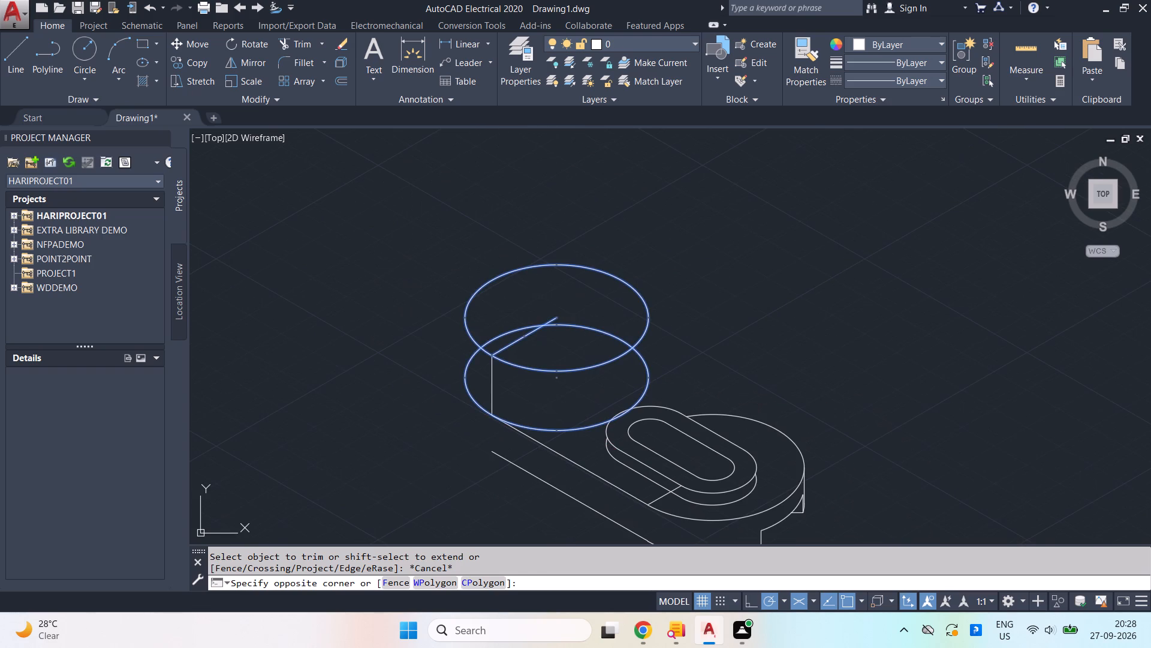
left_click(531, 292)
key("m")
key("Return")
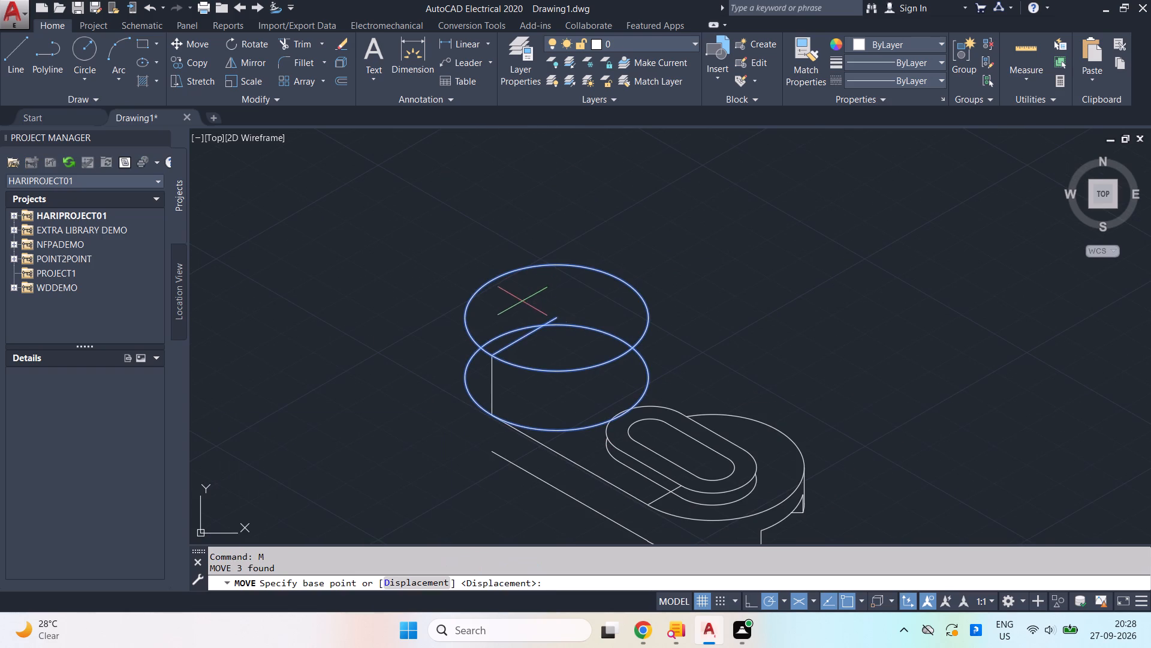
left_click(542, 326)
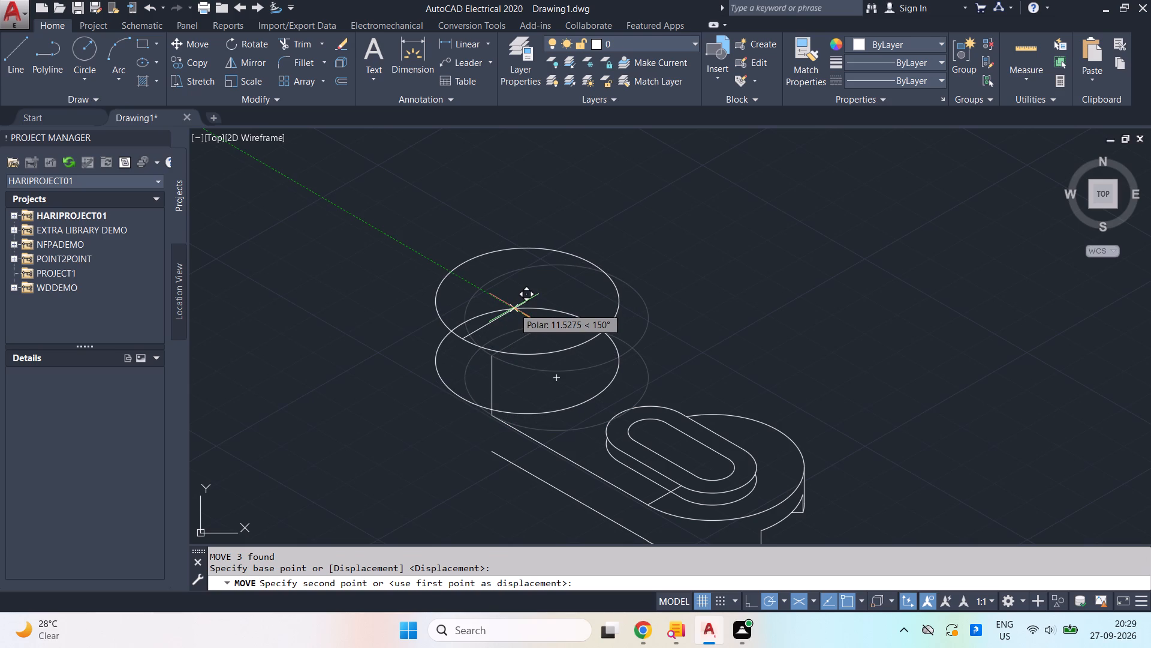
left_click(514, 308)
key("Escape")
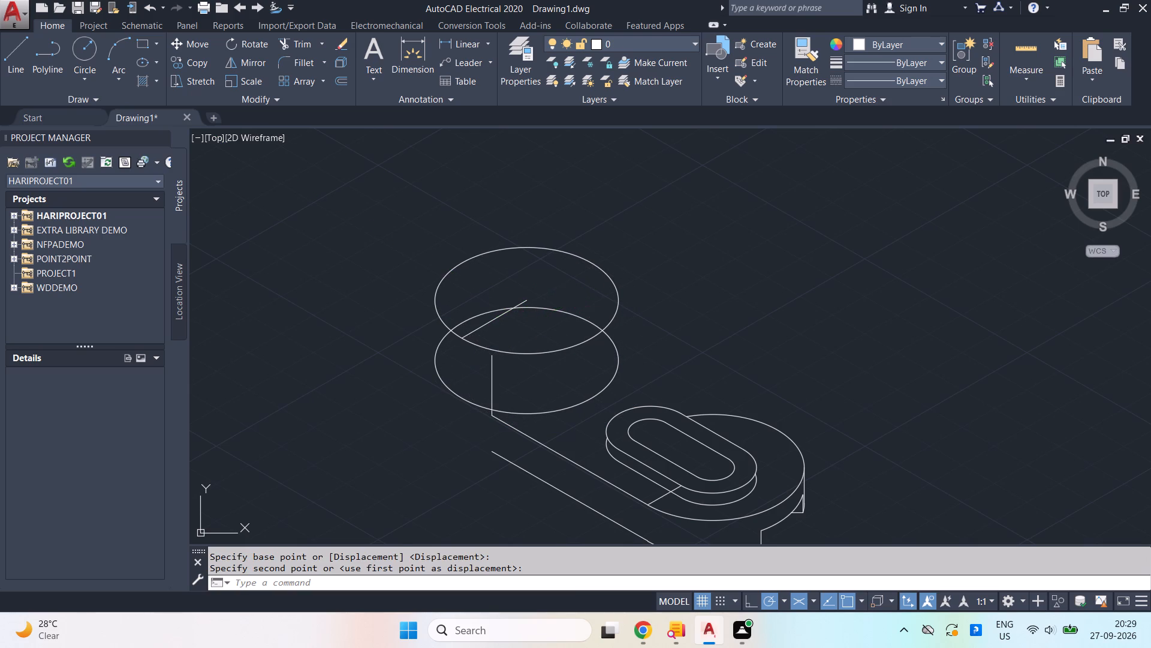
Erase the 20-unit vertical line standing at the end of the upper straight edge.
scroll(540, 316, "up", 1)
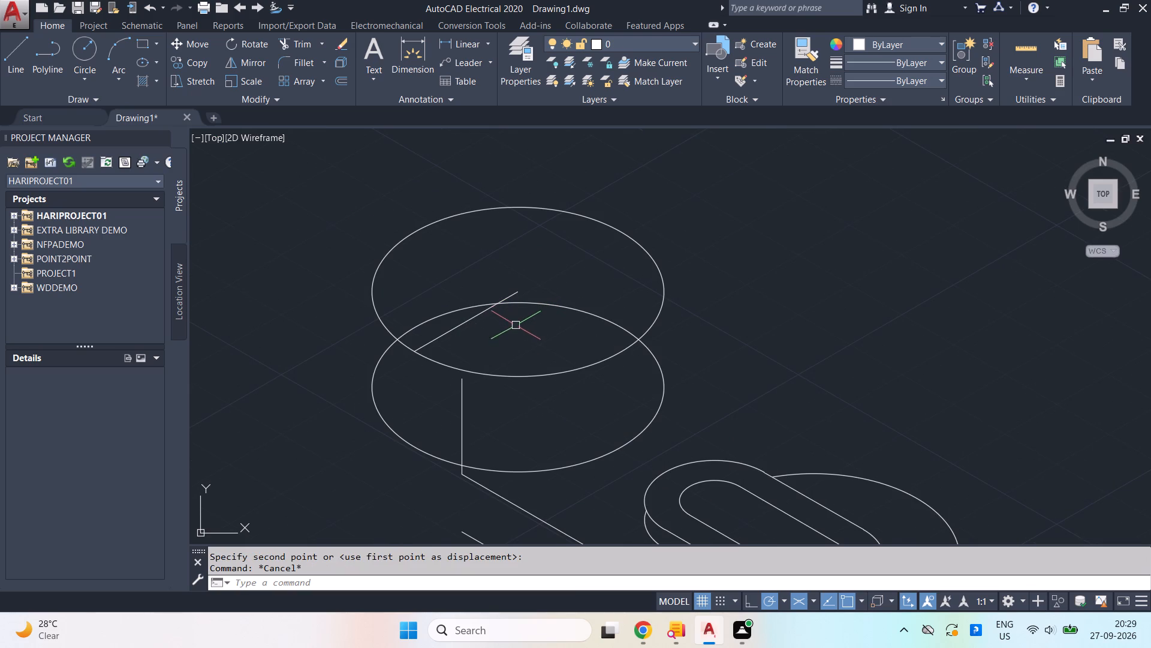
left_click(497, 412)
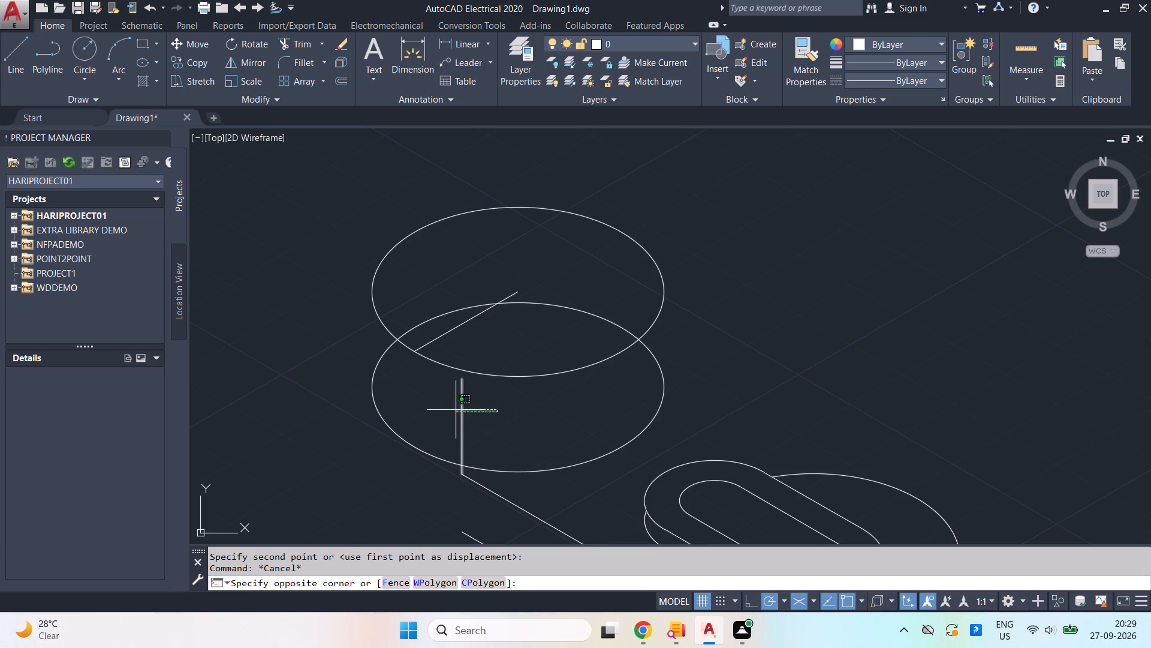
left_click(456, 410)
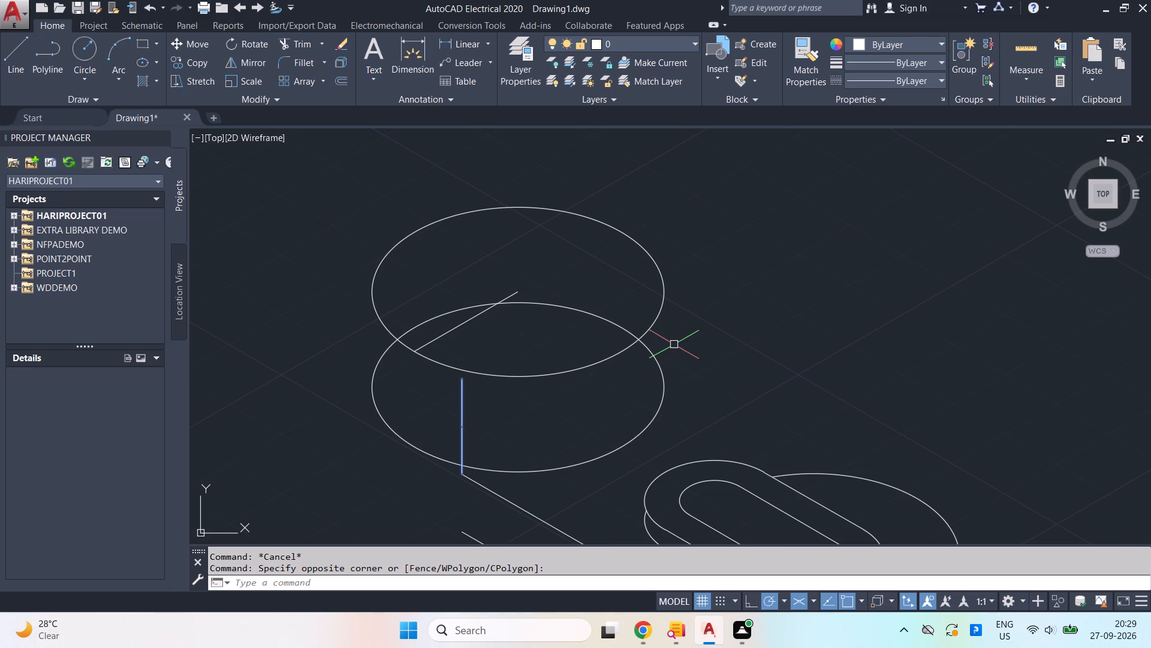
key("Delete")
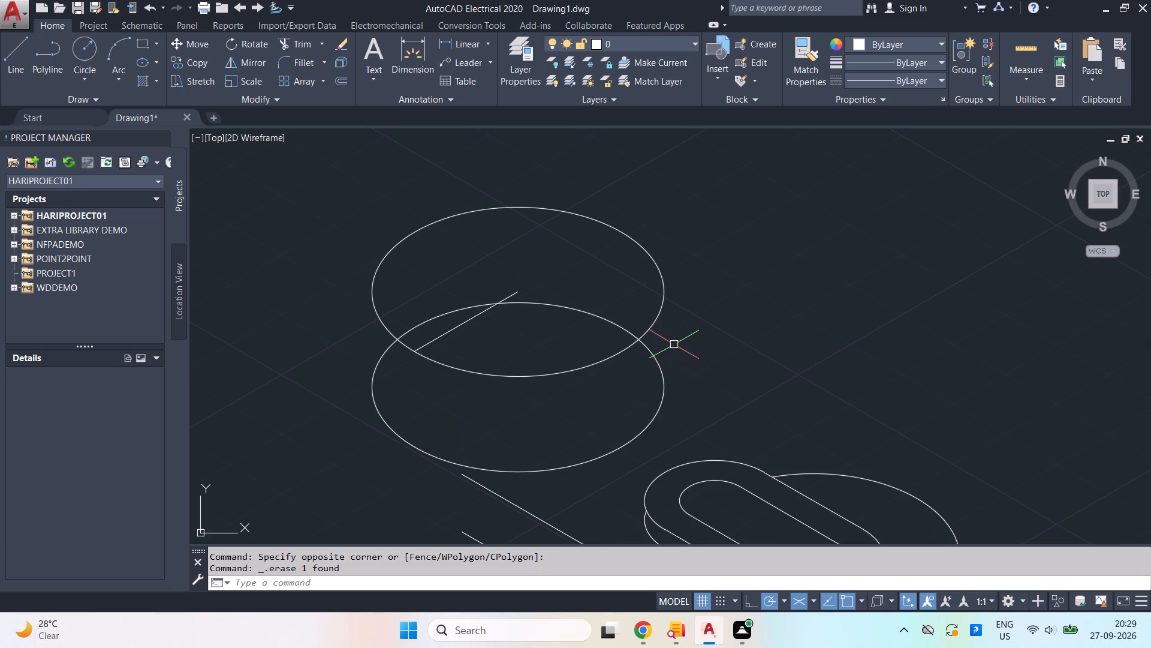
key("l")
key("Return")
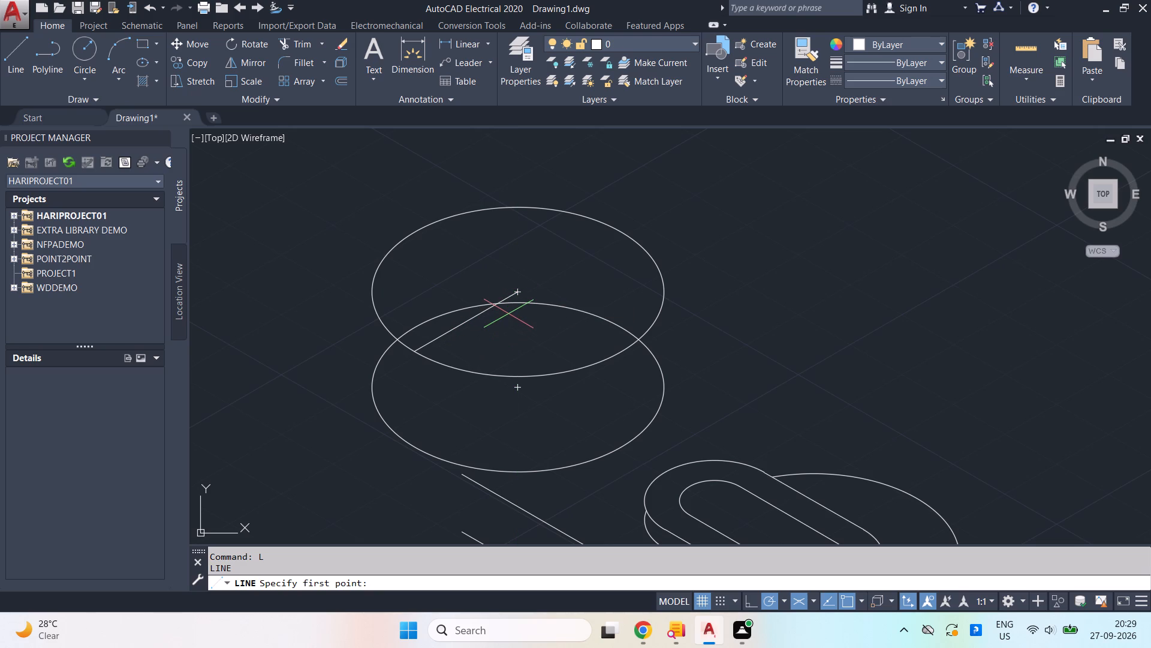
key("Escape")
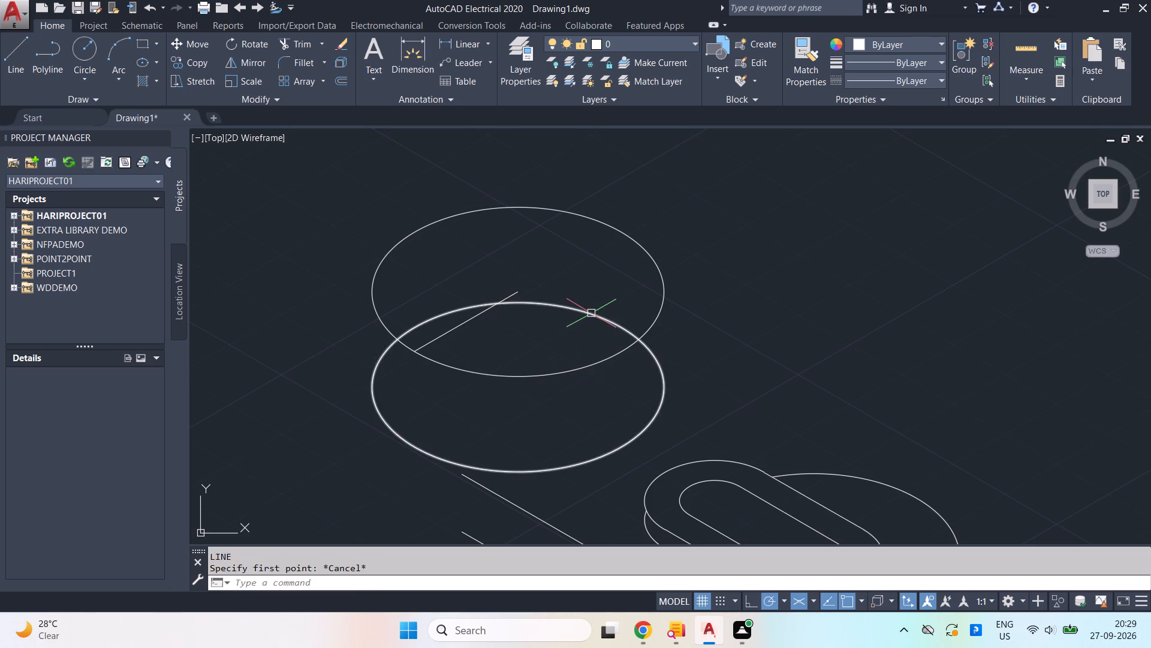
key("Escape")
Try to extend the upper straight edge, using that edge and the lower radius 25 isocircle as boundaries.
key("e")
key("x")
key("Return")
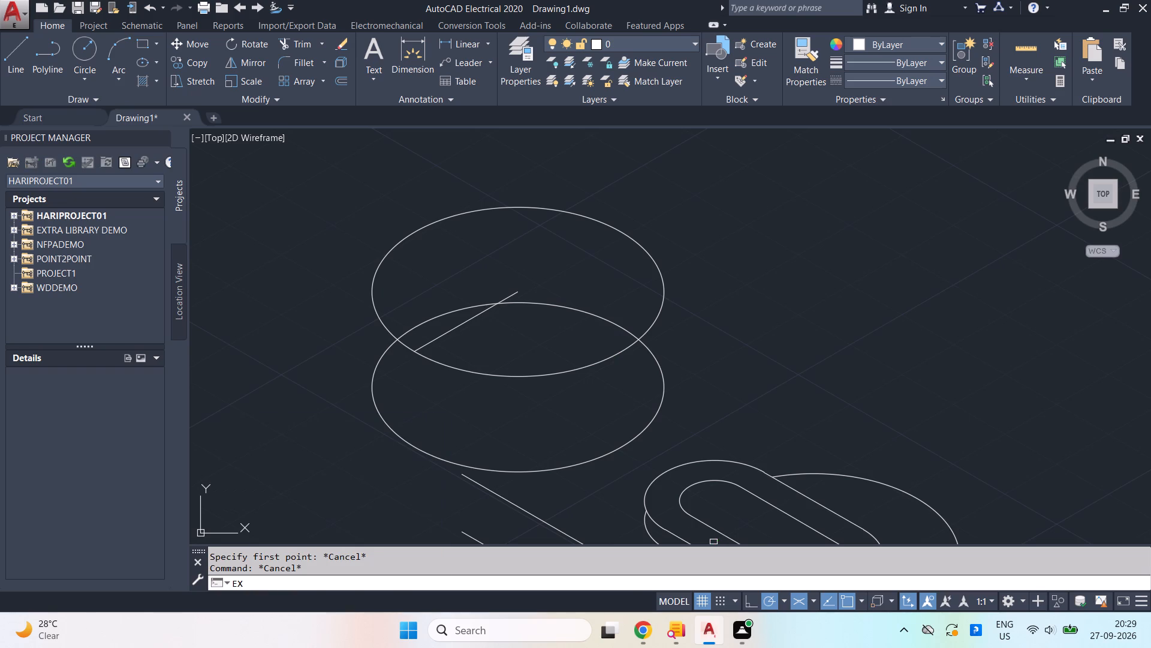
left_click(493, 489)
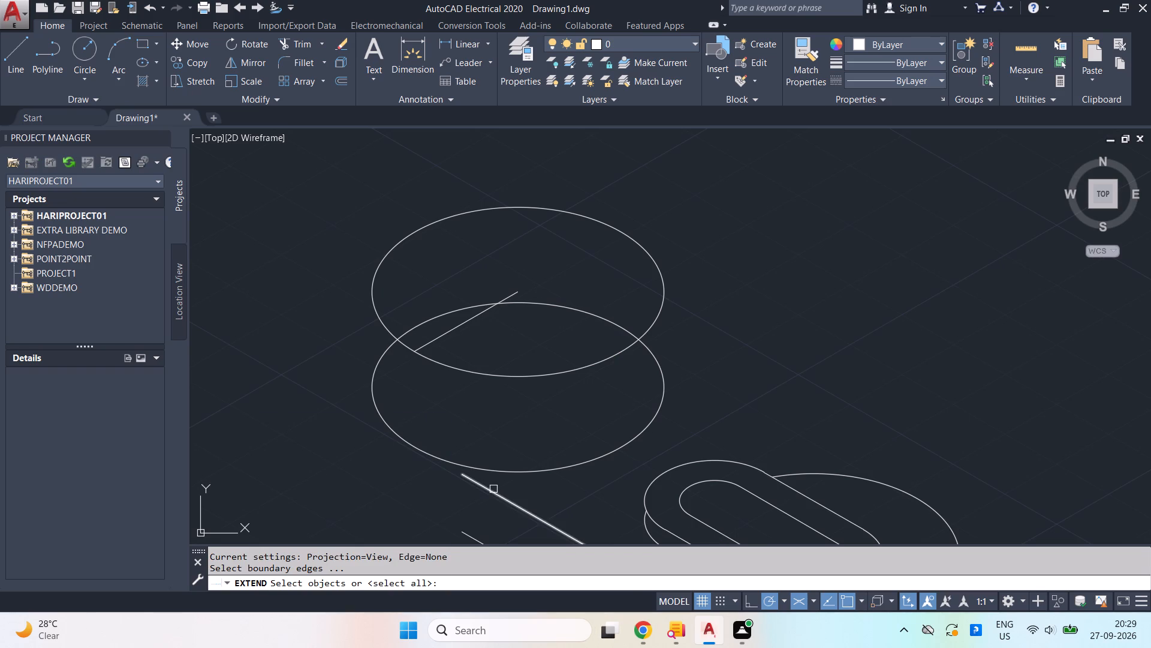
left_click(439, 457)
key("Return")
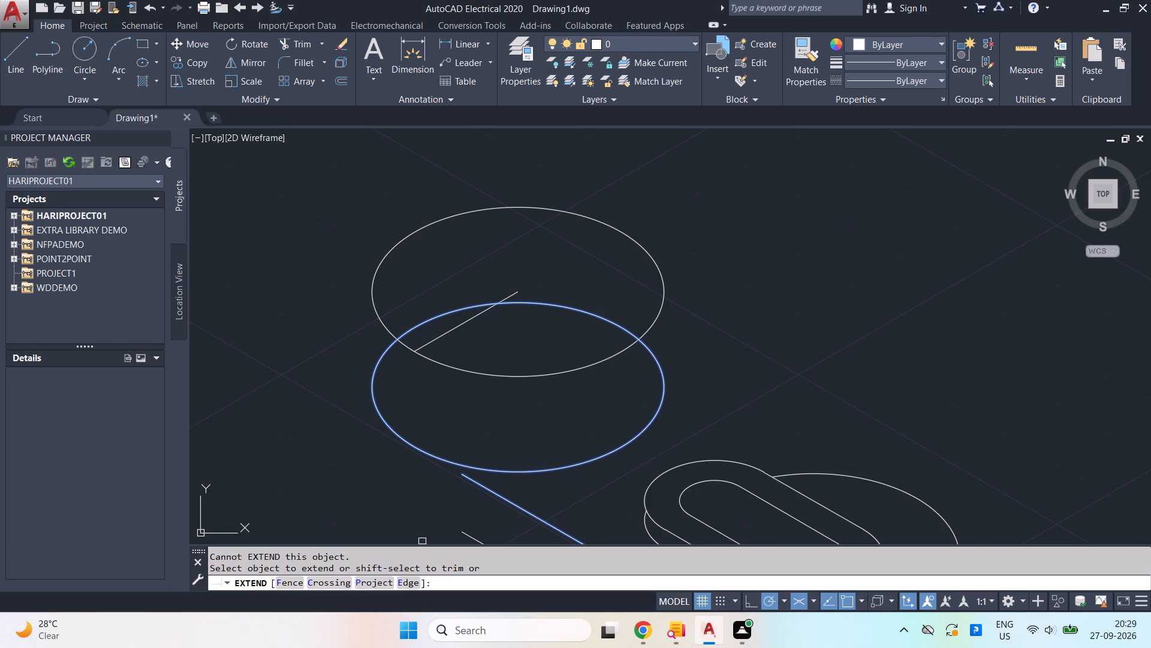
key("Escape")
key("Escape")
Extend the far end of the upper straight edge to meet the lower radius 25 isocircle.
key("e")
key("x")
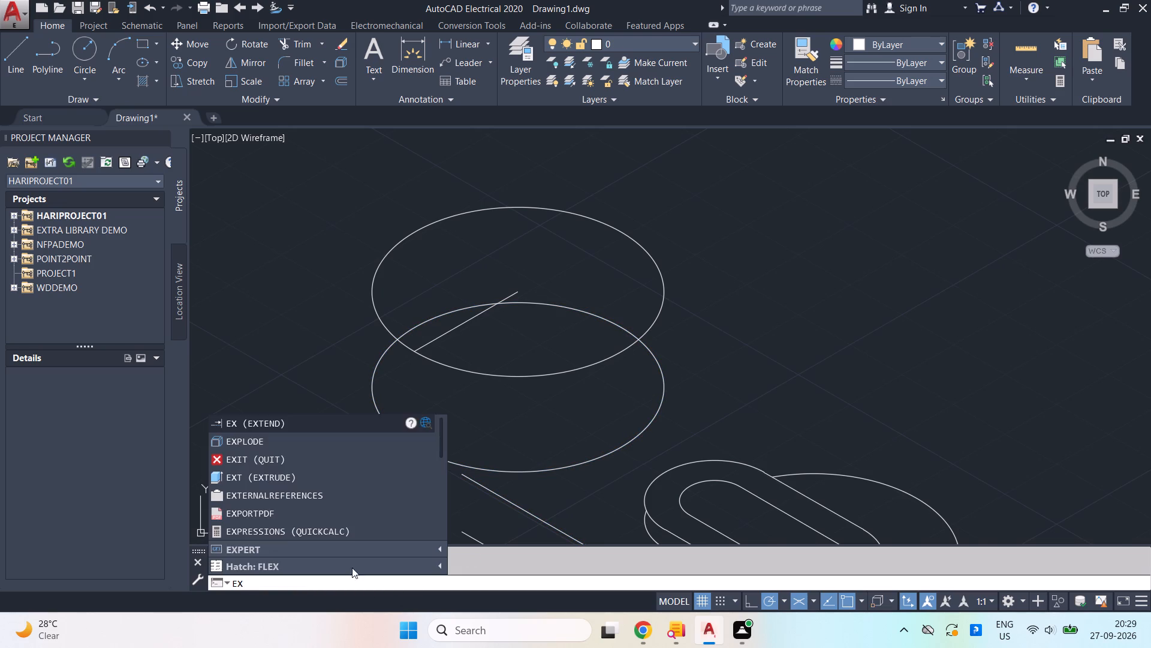
left_click(360, 431)
key("Return")
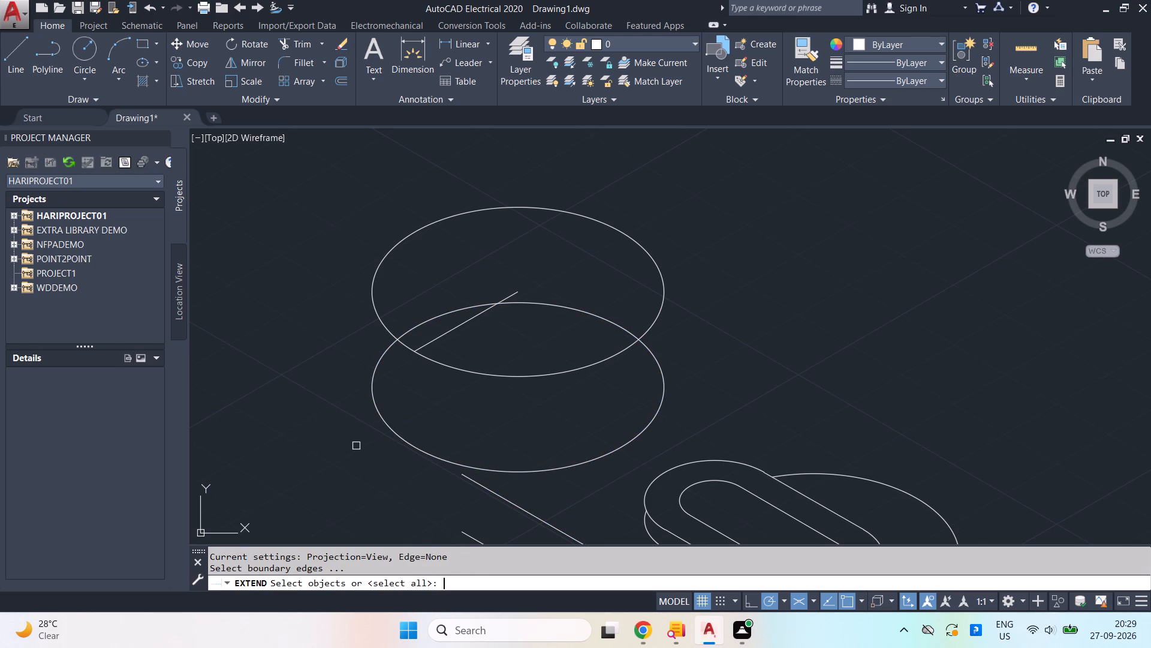
left_click(483, 487)
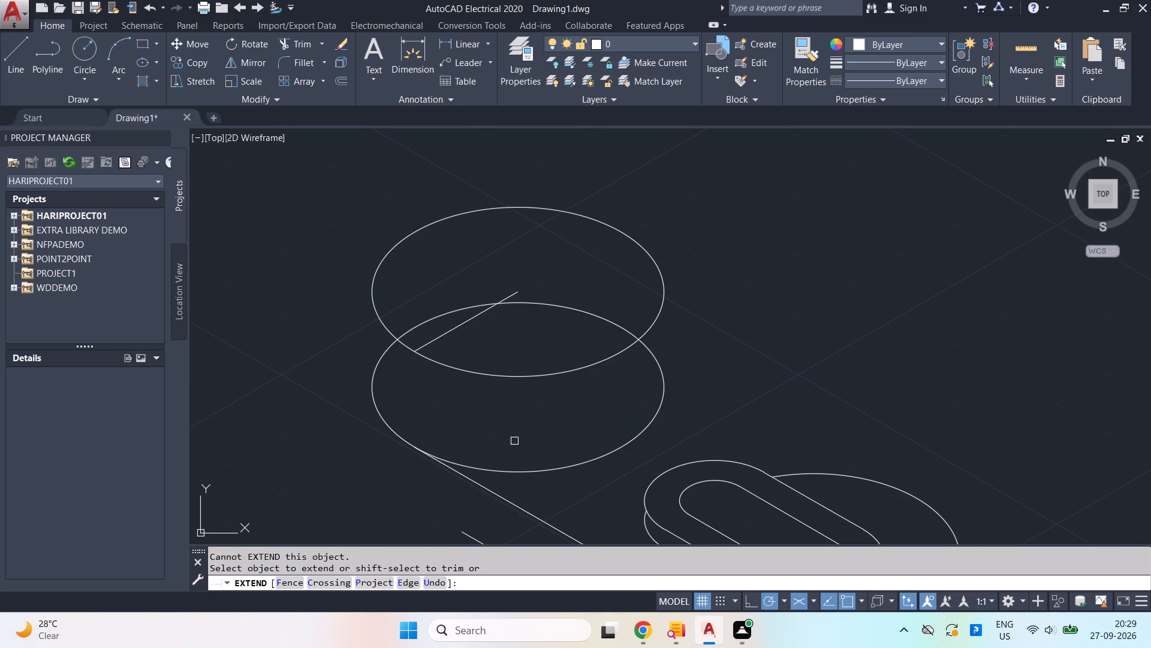
key("Escape")
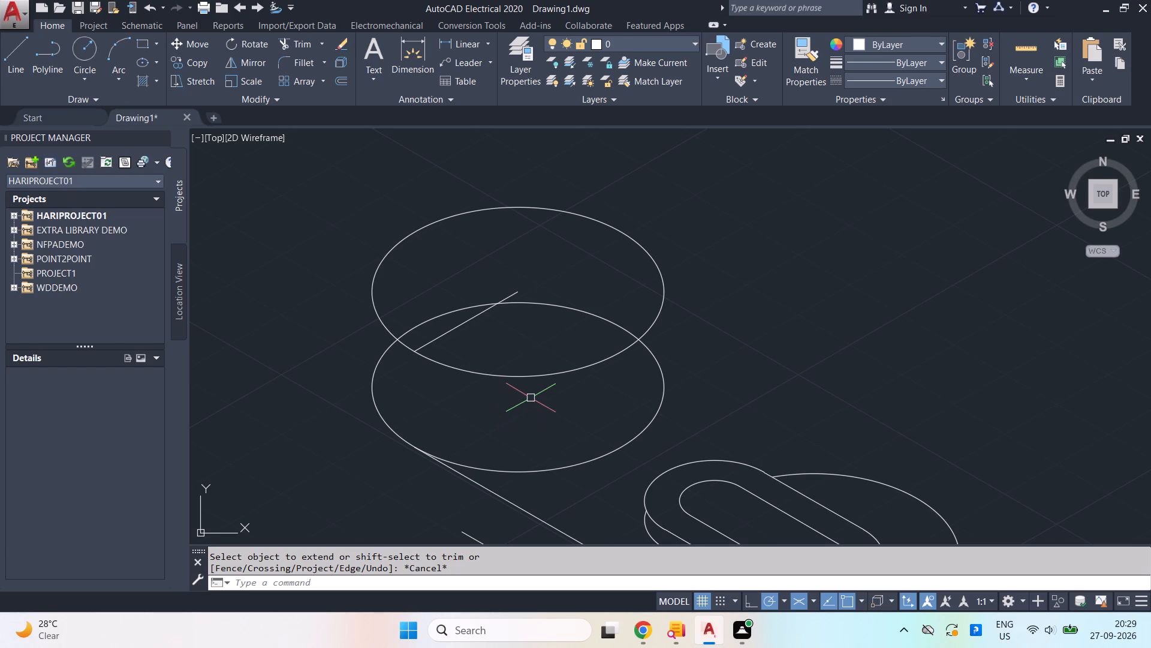
Erase the 25-unit line running from the upper isocircle's centre to its rim.
left_click(472, 316)
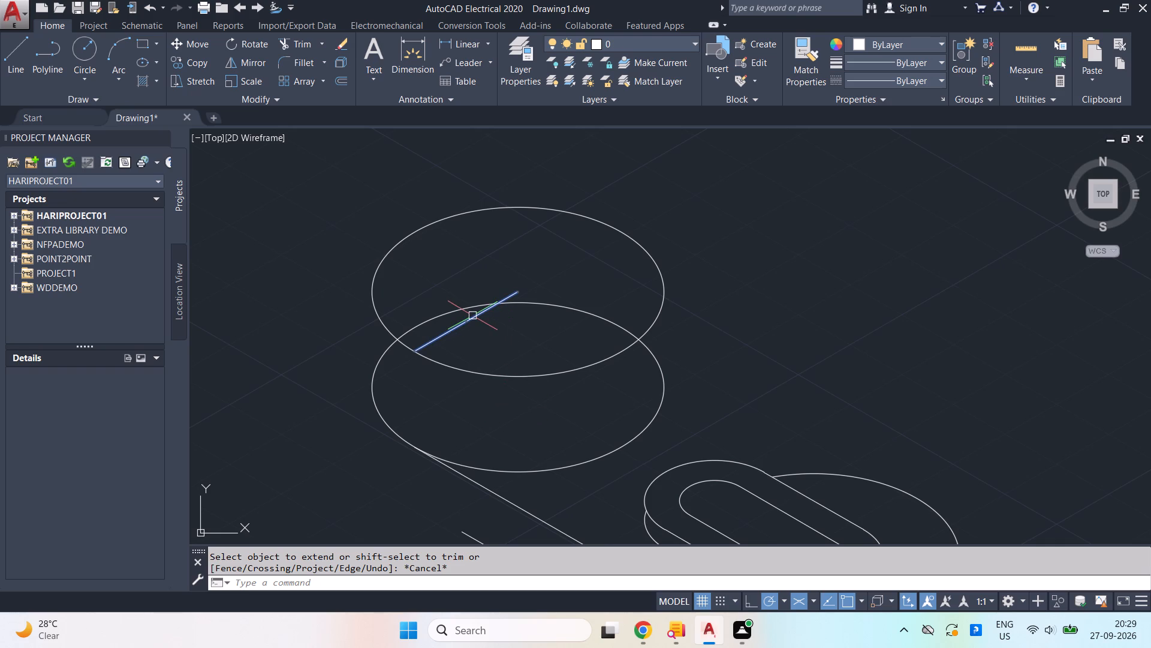
key("Delete")
Draw a 20-unit line straight up from the extended edge's end, continuing to the upper isocircle's centre.
key("l")
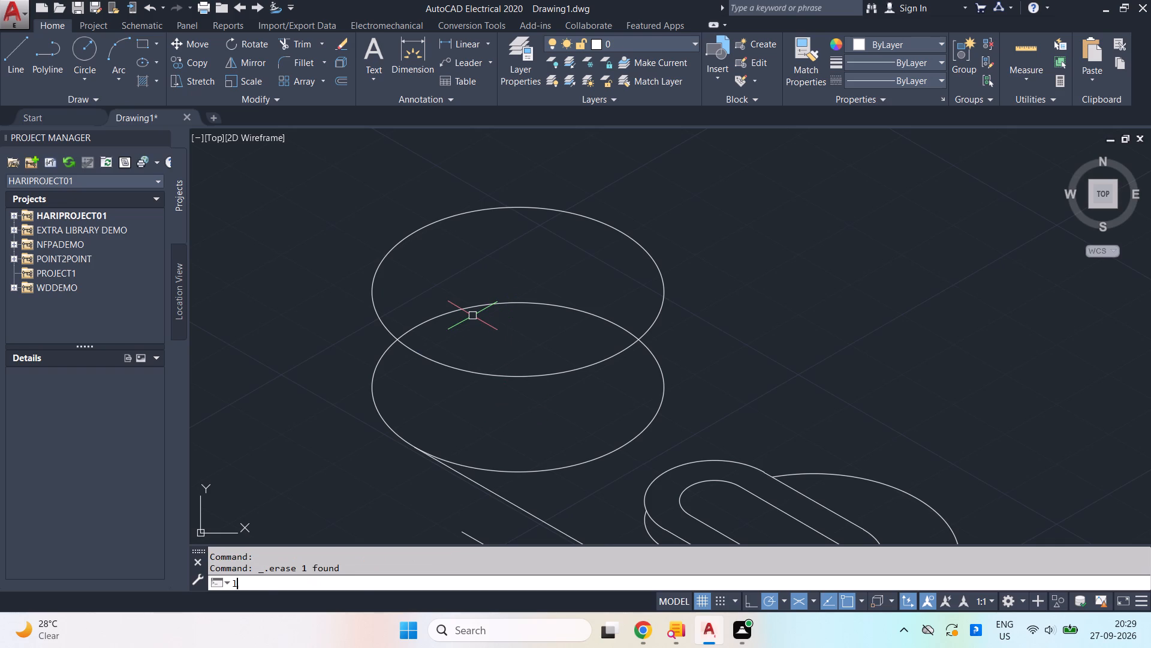
key("Return")
left_click(414, 449)
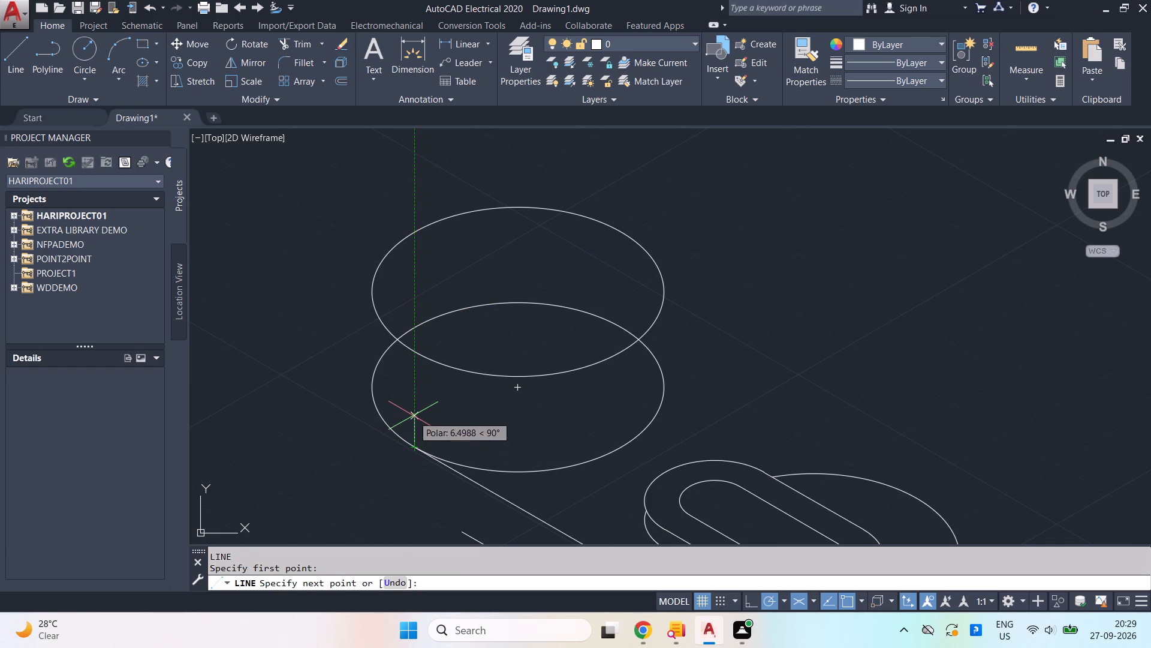
type("20")
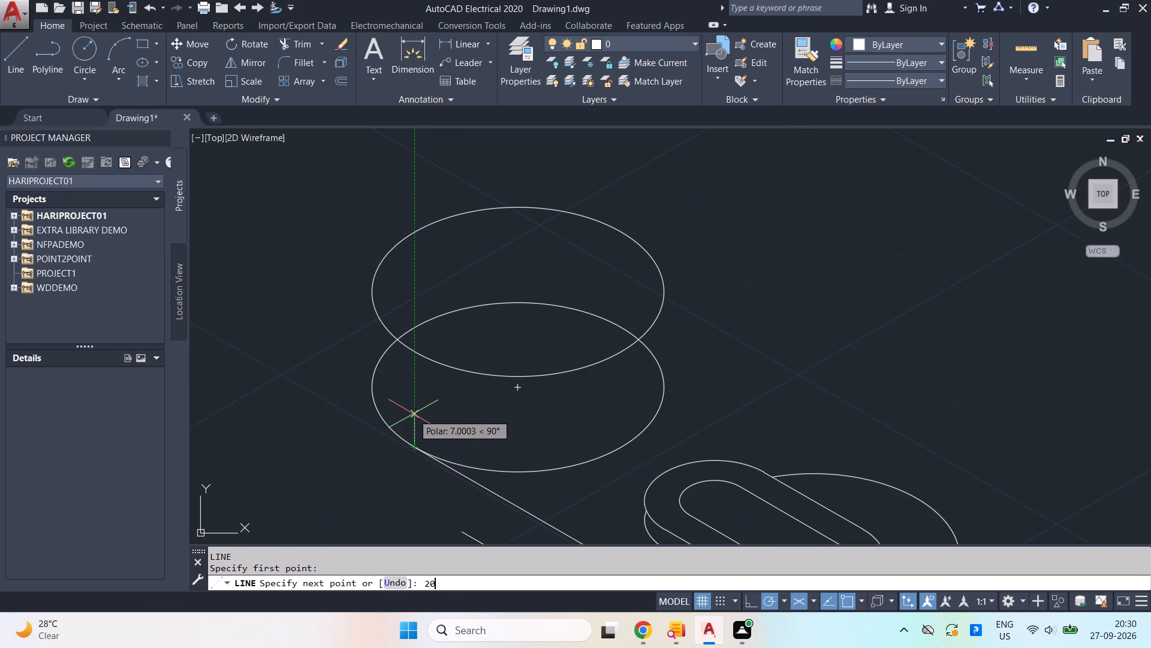
key("Return")
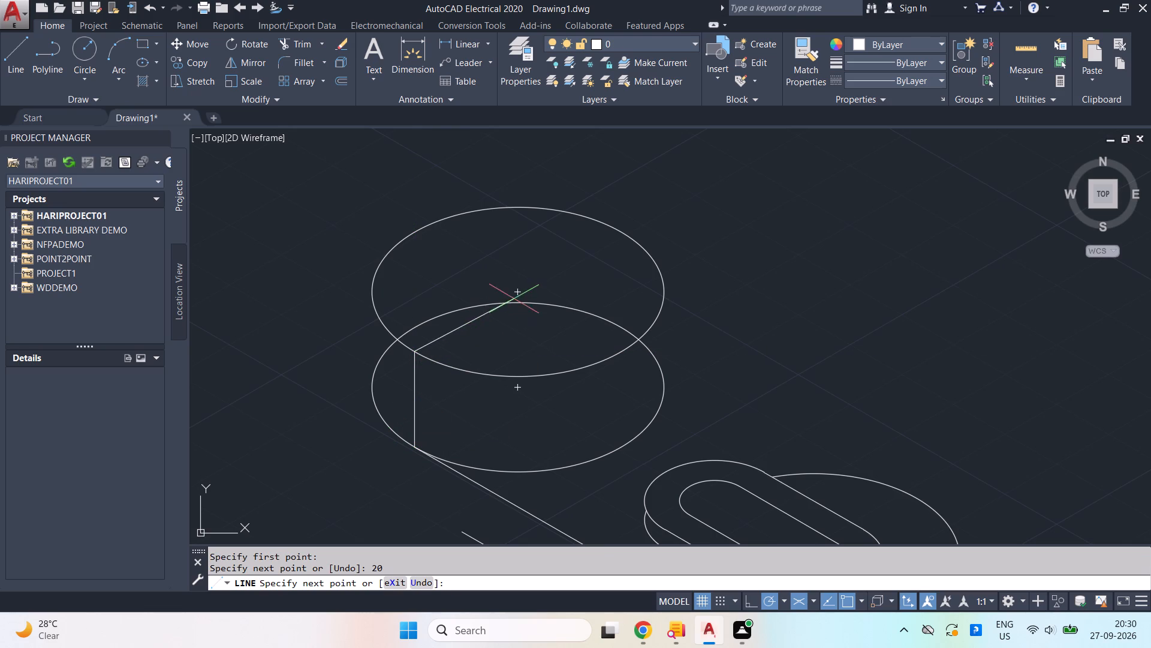
left_click(516, 294)
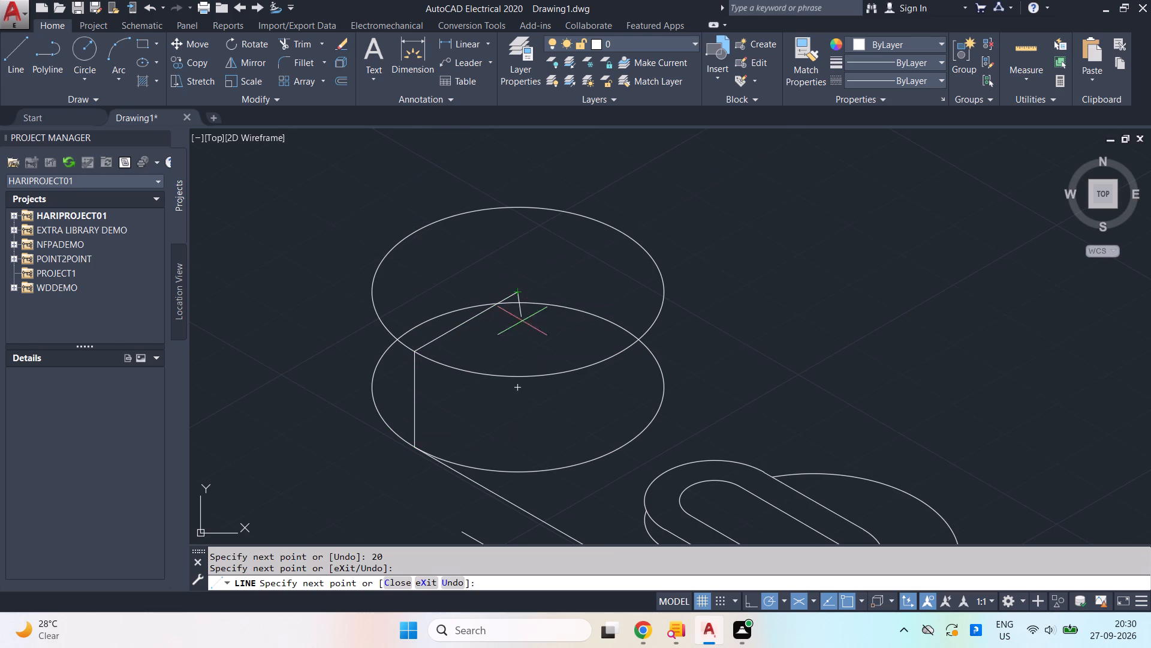
key("space")
Draw a vertical line from the lower radius 25 isocircle's right quadrant to slightly above the upper isocircle's right quadrant.
scroll(499, 392, "down", 1)
scroll(500, 501, "up", 1)
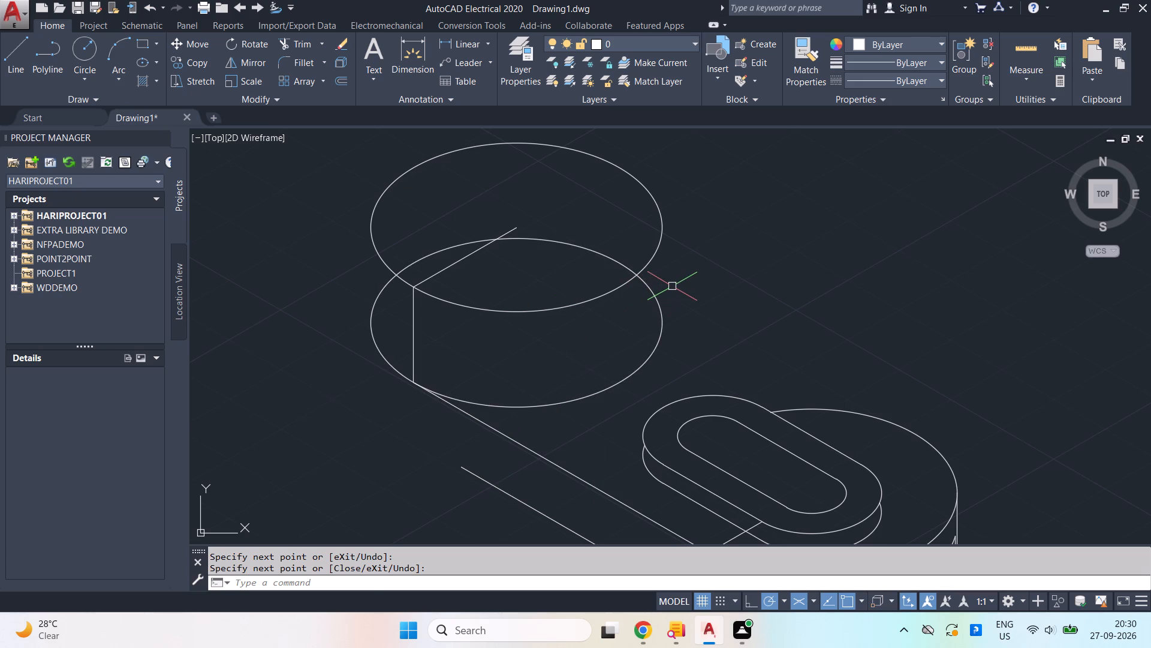
key("l")
key("Return")
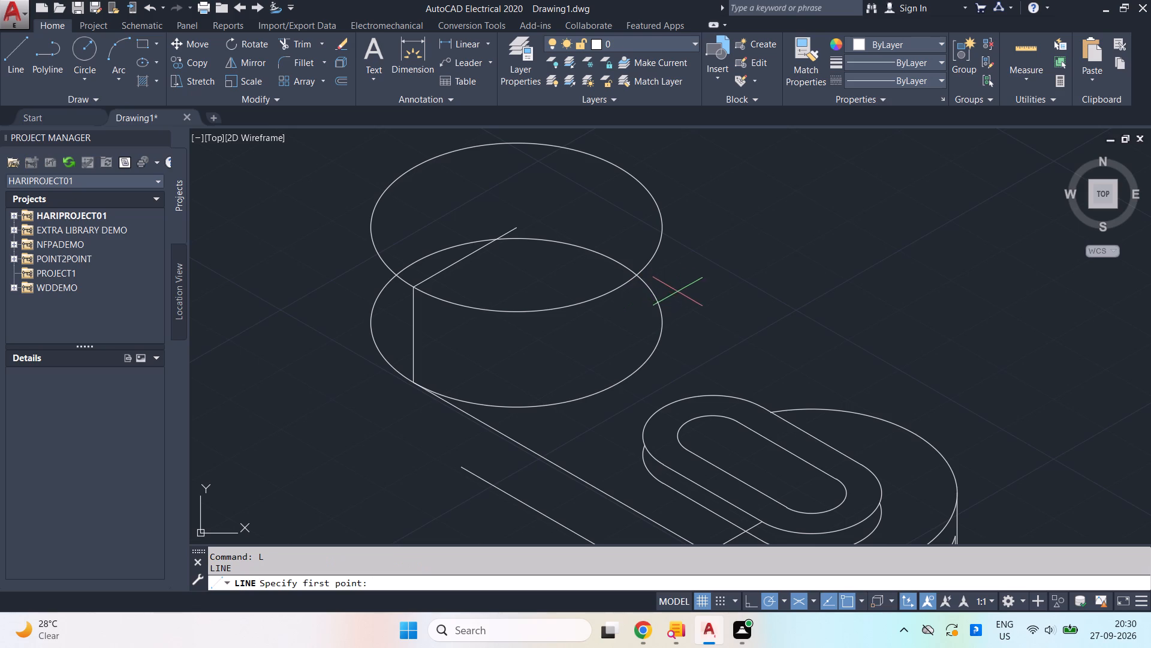
left_click(662, 324)
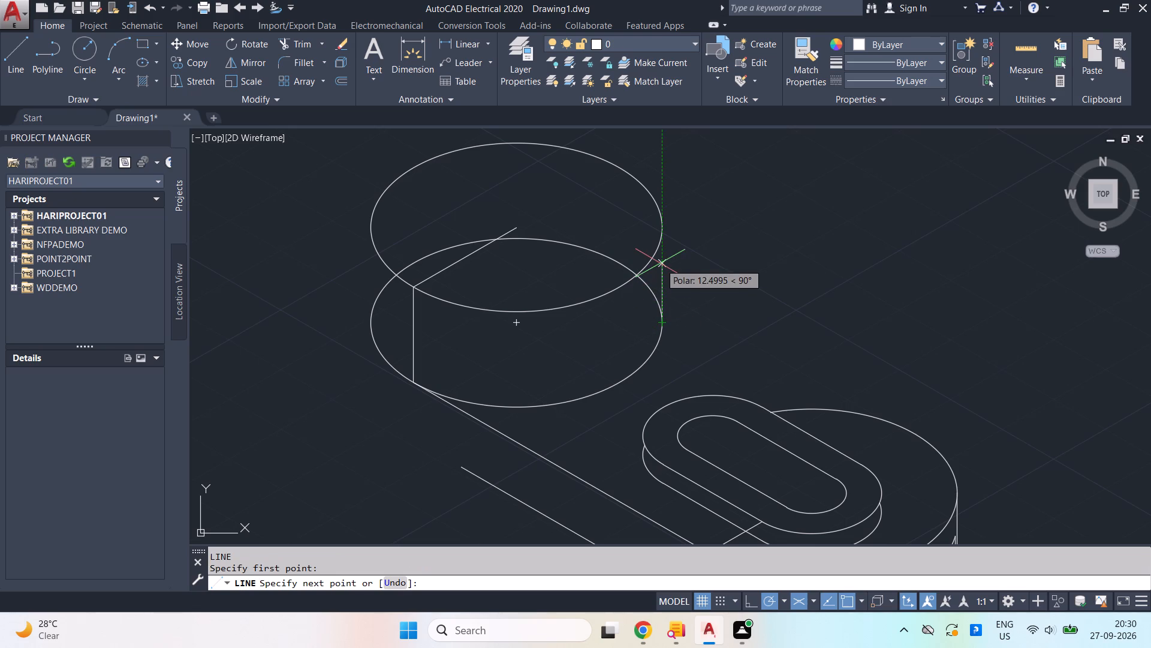
left_click(664, 197)
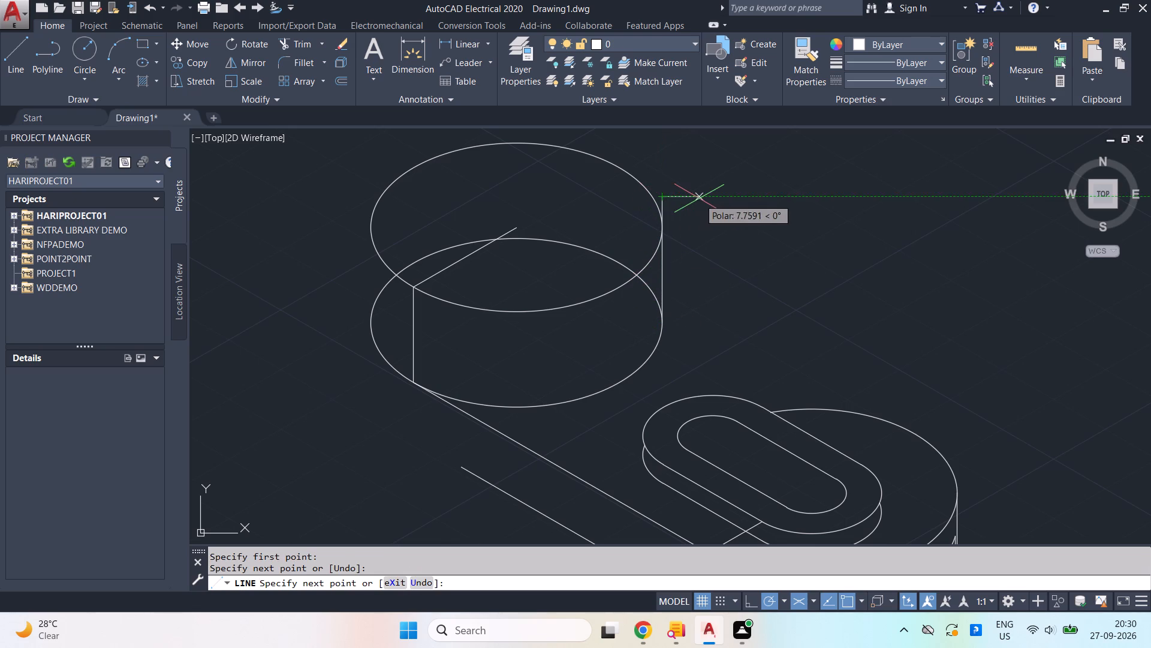
key("space")
Trim the vertical line's overhang above the upper isocircle and the lower isocircle's hidden portions on both sides of the cylinder.
type("tr")
key("Return")
key("Return")
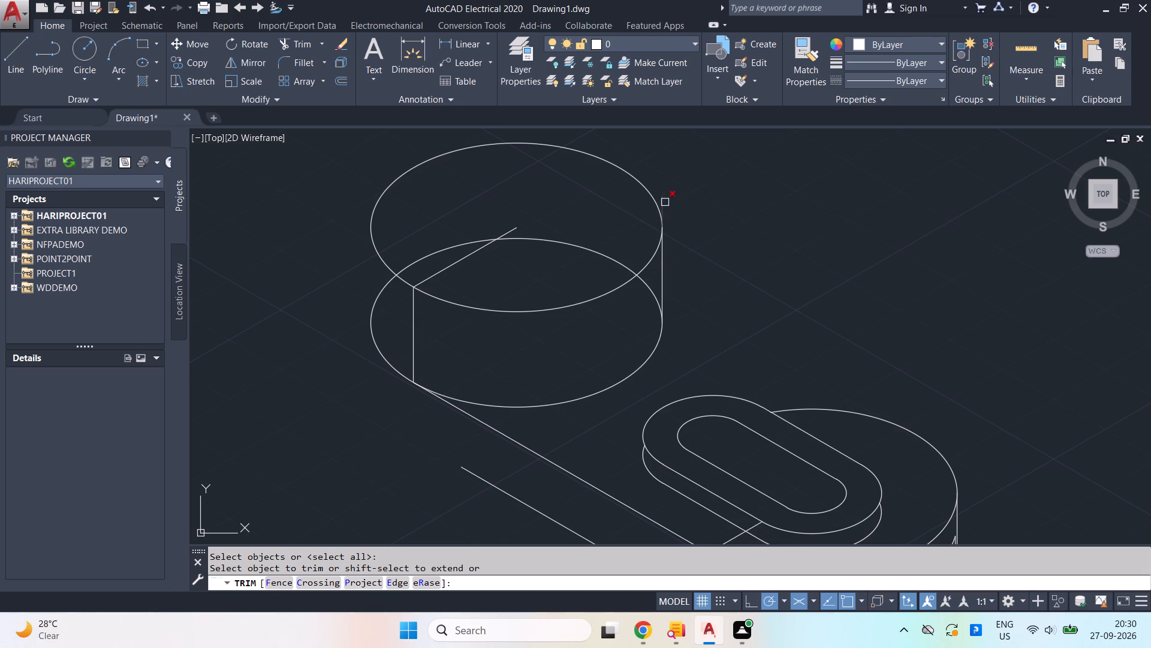
left_click(665, 200)
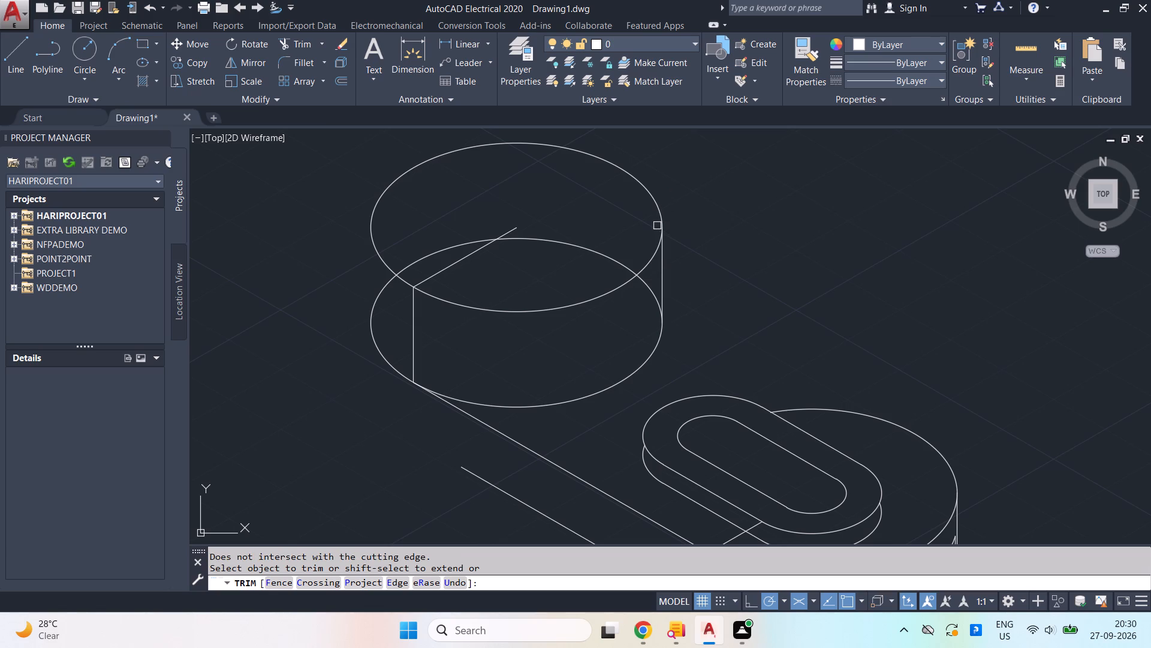
left_click(651, 291)
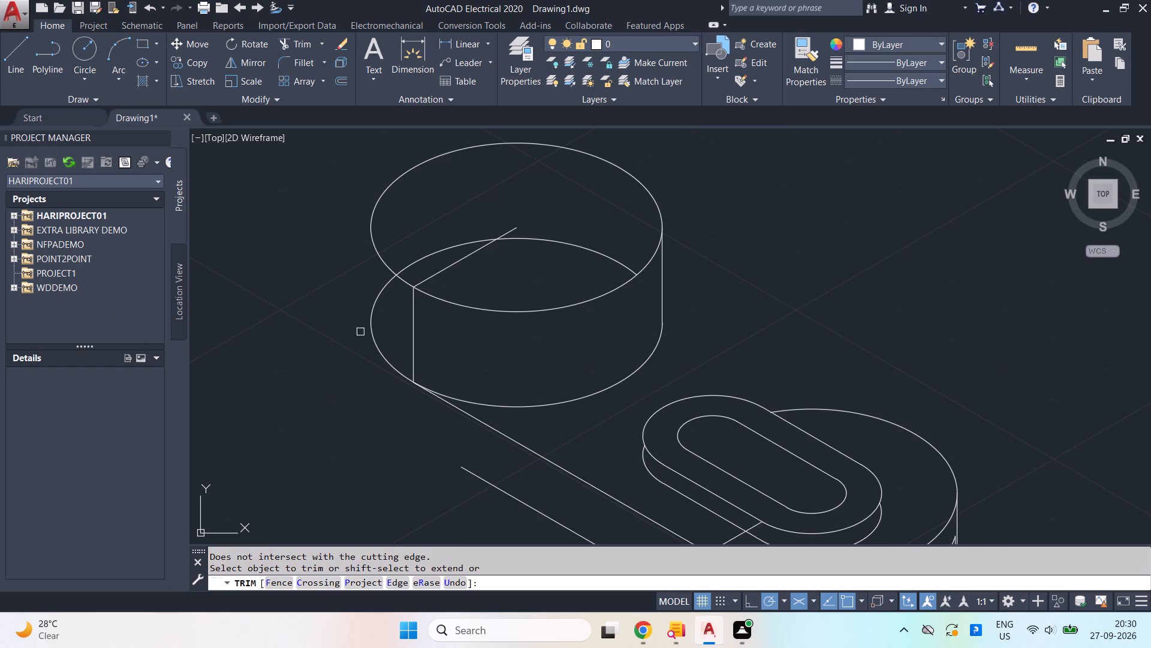
left_click(378, 343)
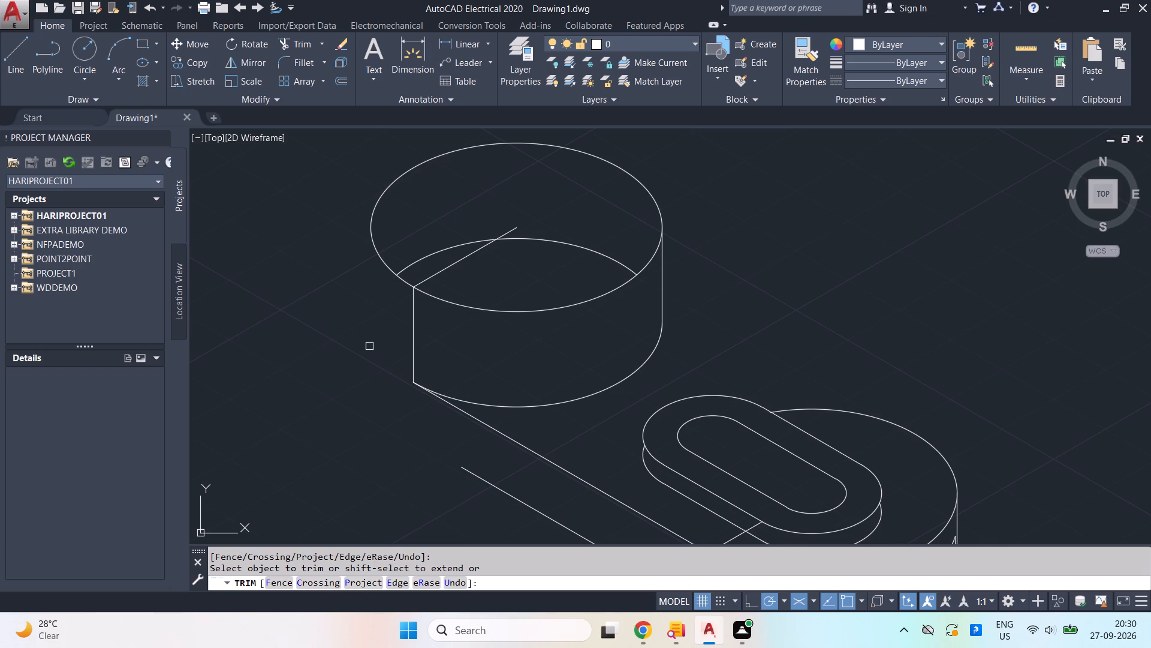
key("Escape")
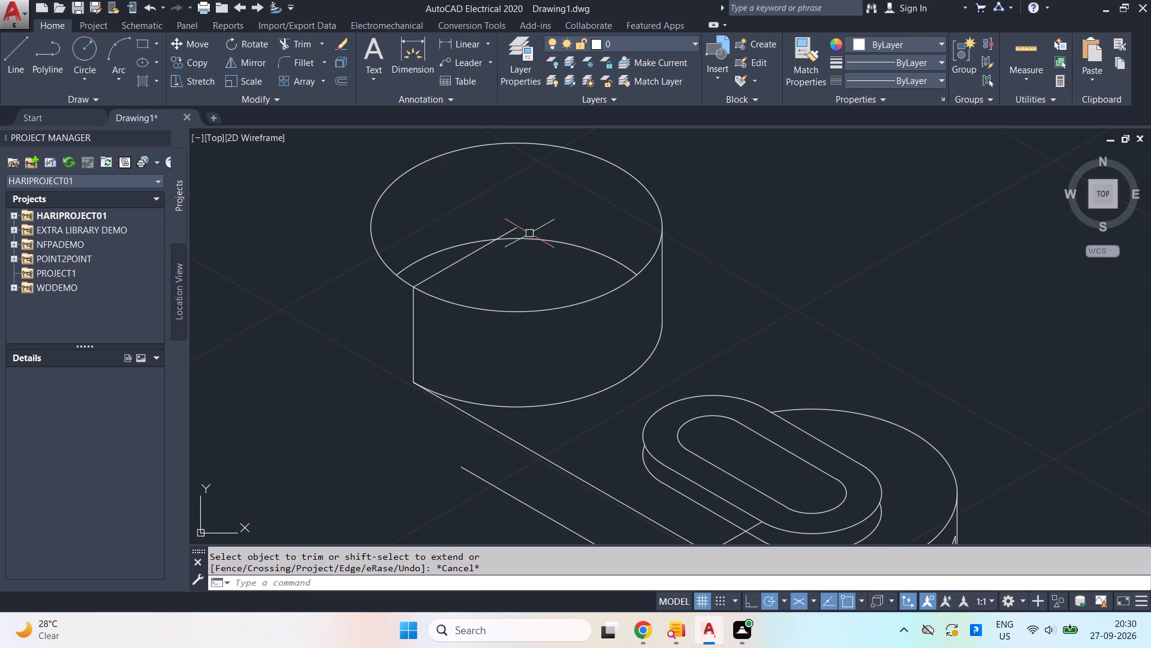
Erase the leftover back arc of the lower isocircle inside the cylinder's top face.
left_click(532, 239)
key("Delete")
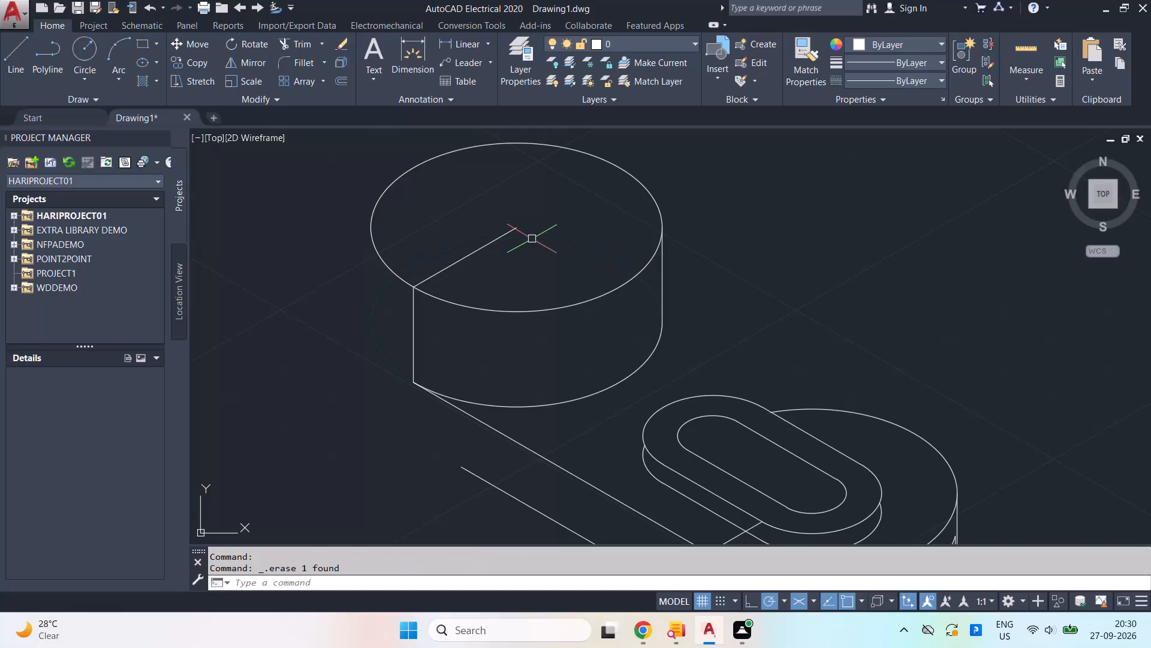
Draw a radius 10 top-plane isocircle centred on the cylinder's top face.
key("e")
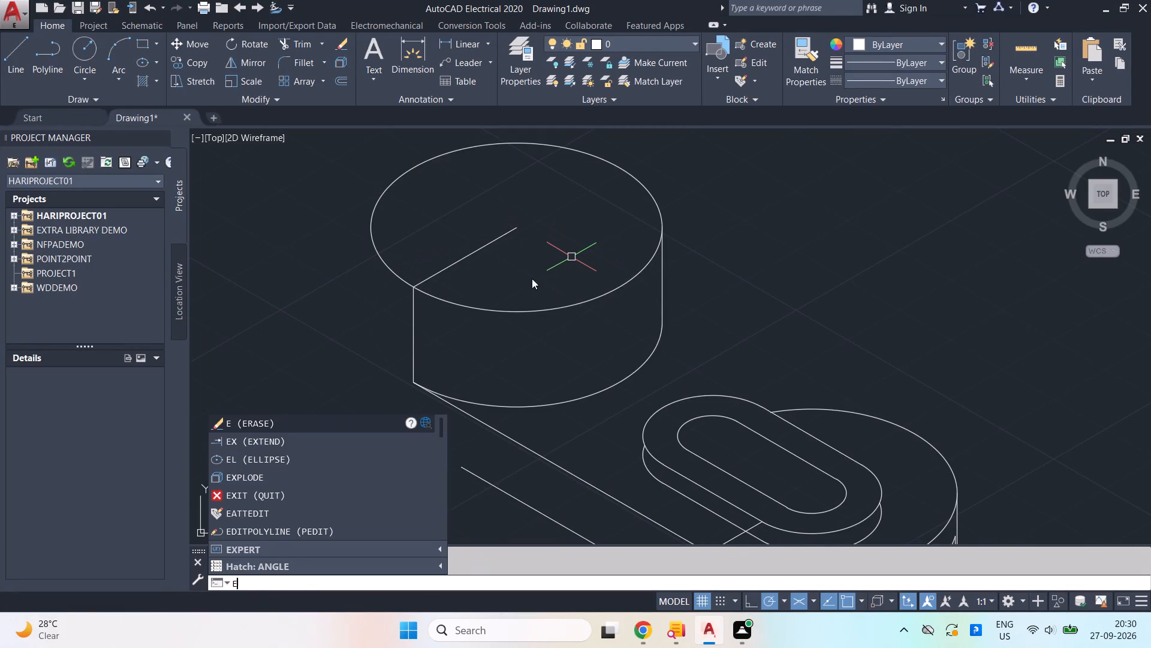
left_click(377, 457)
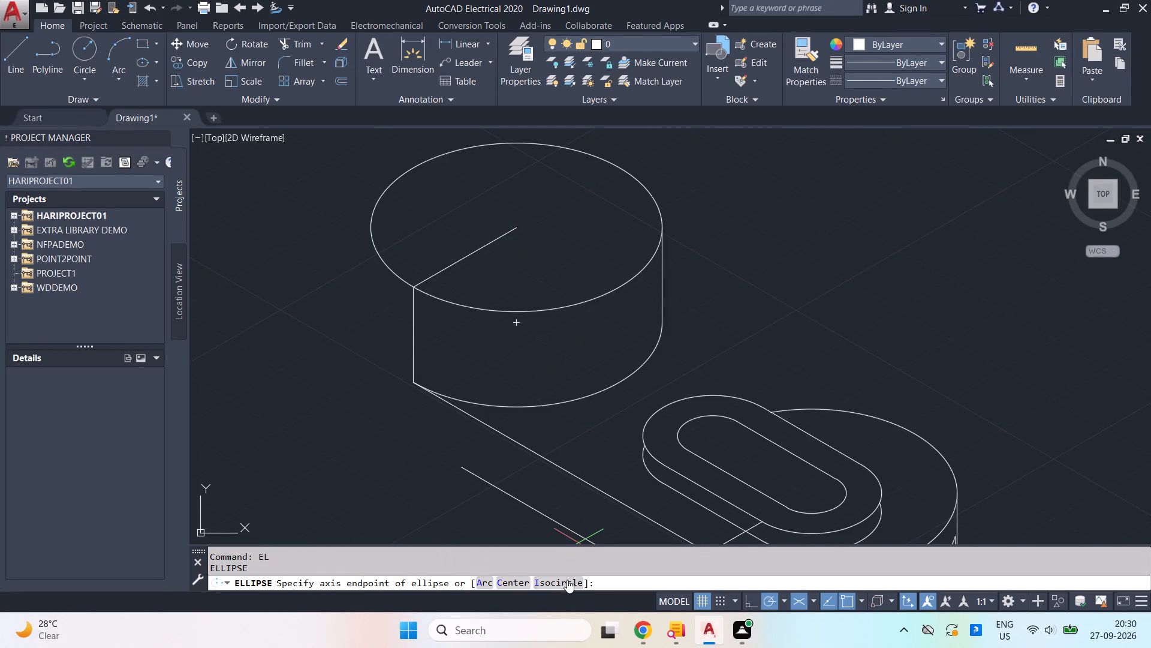
left_click(565, 583)
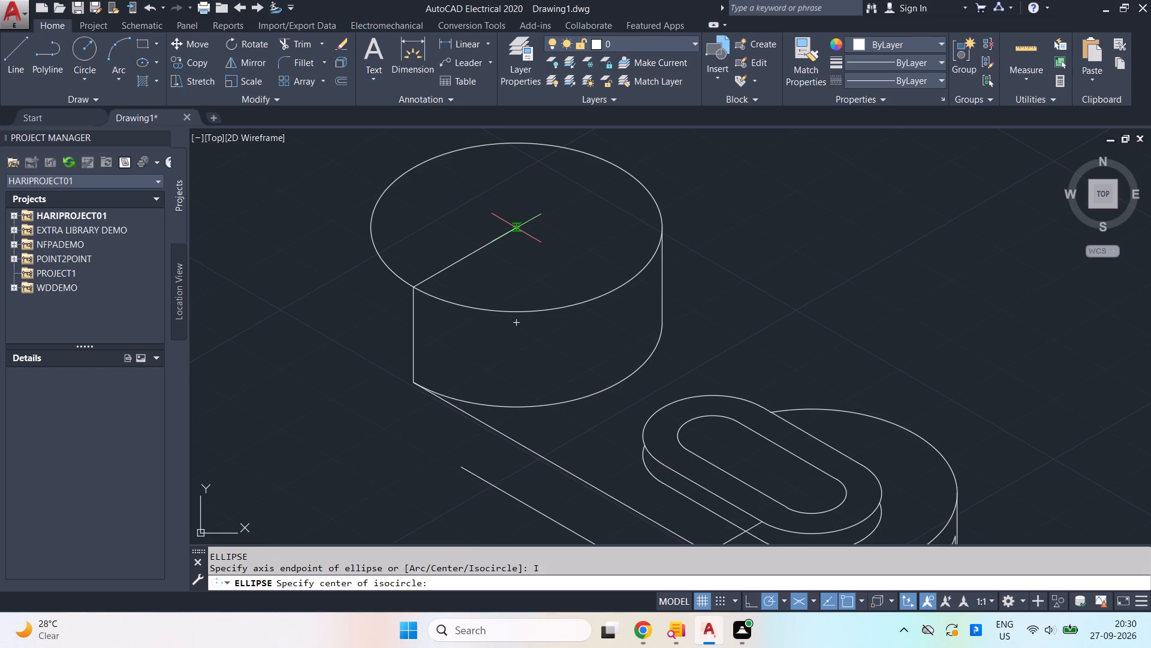
left_click(515, 231)
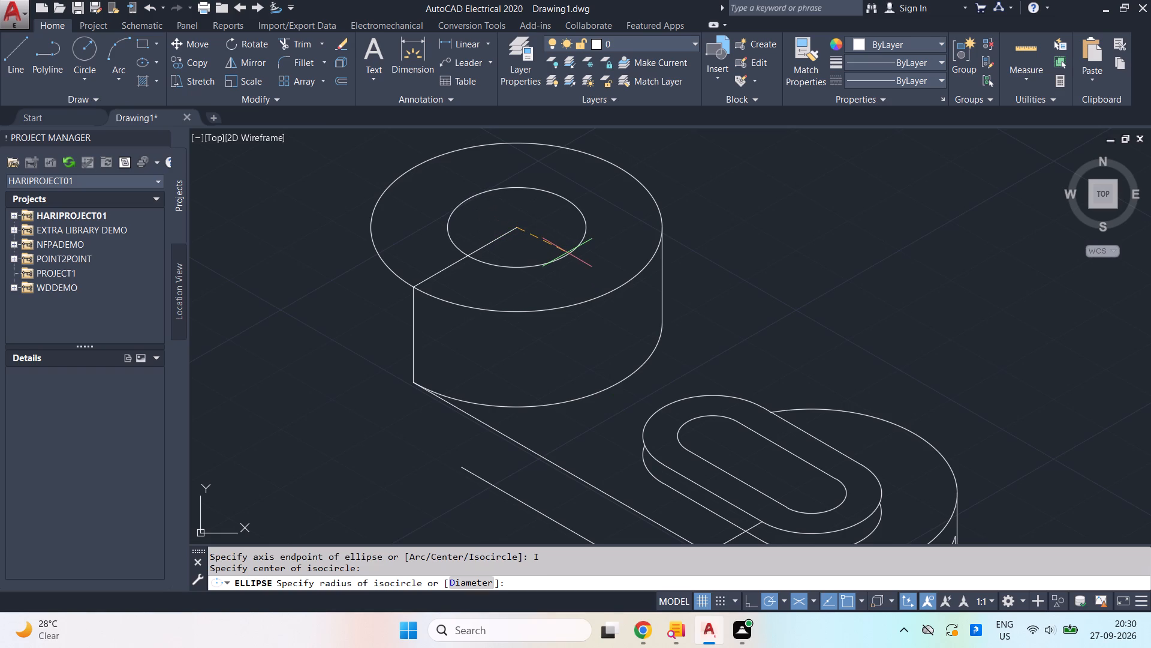
key("1")
key("0")
key("Return")
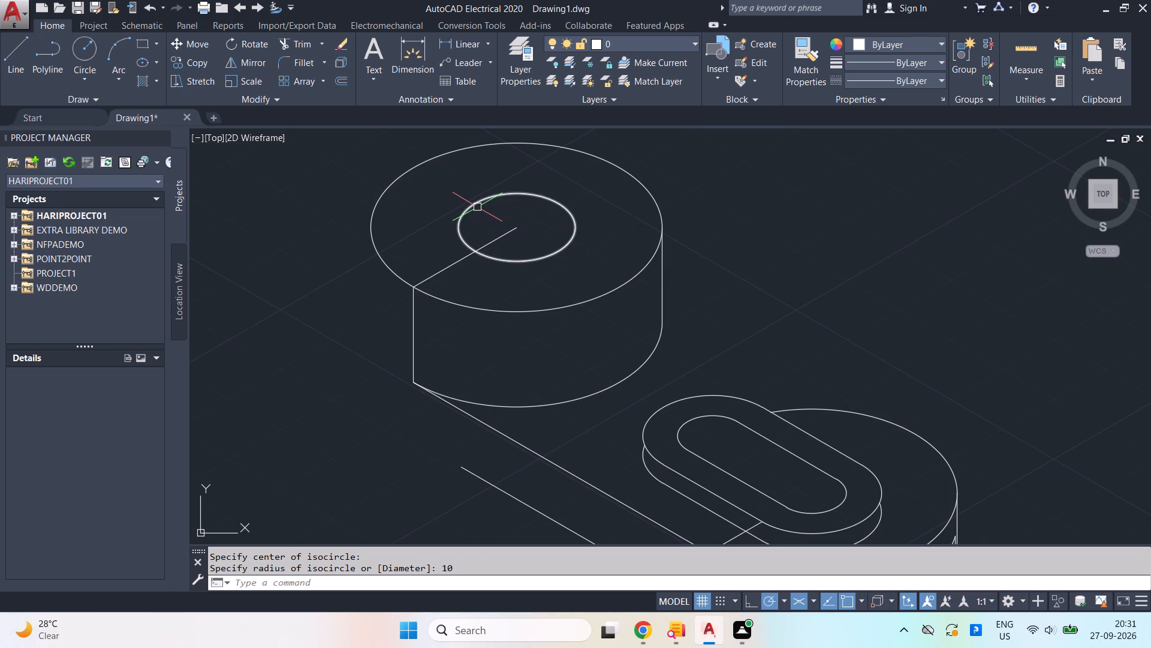
Draw a construction line about 52.8 units long at 150° from the centre of the cylinder's top face.
middle_click_drag(488, 239, 490, 252)
scroll(490, 249, "down", 1)
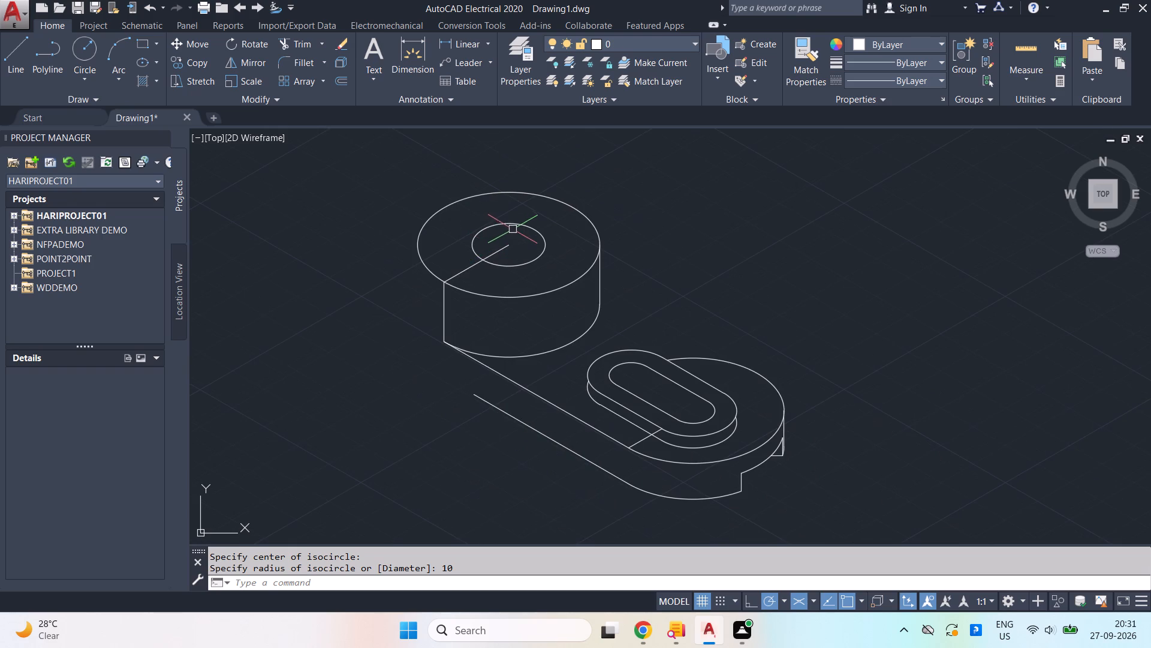
key("l")
key("Return")
scroll(496, 236, "up", 2)
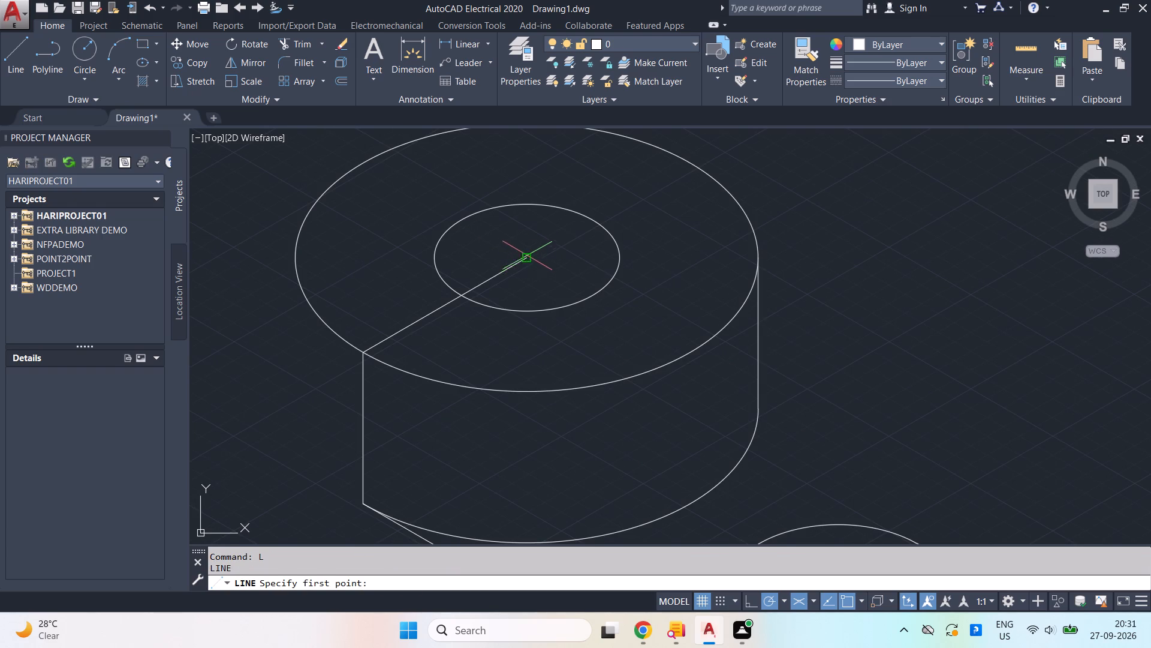
left_click(527, 256)
middle_click_drag(481, 221, 622, 359)
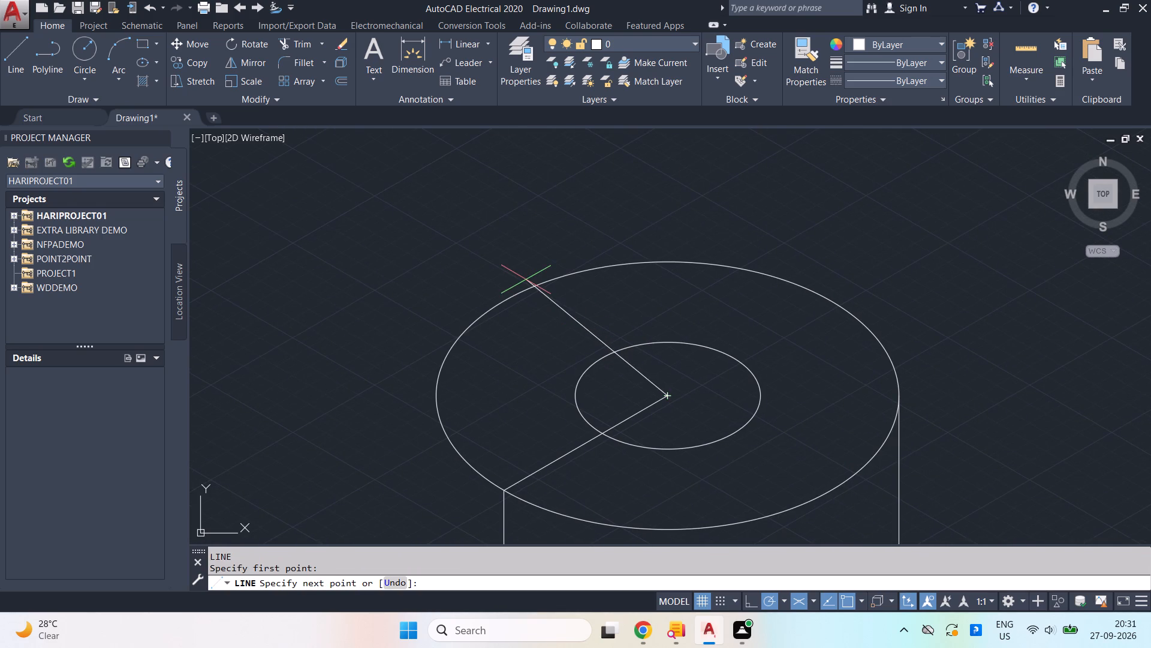
scroll(568, 254, "down", 4)
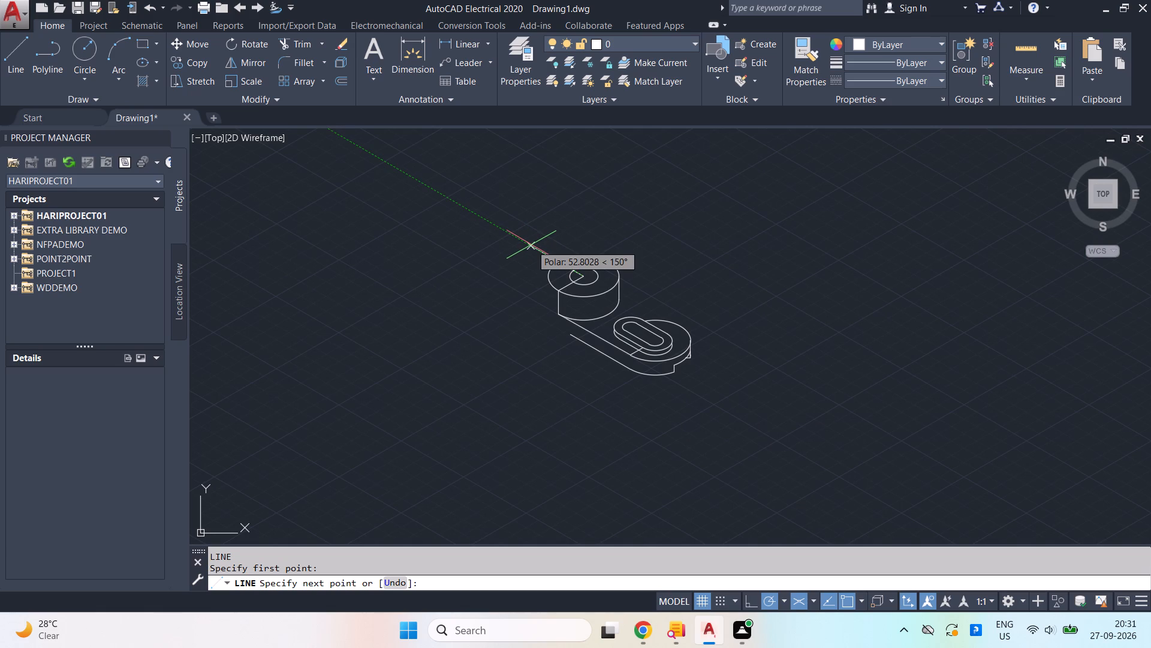
left_click(531, 245)
key("space")
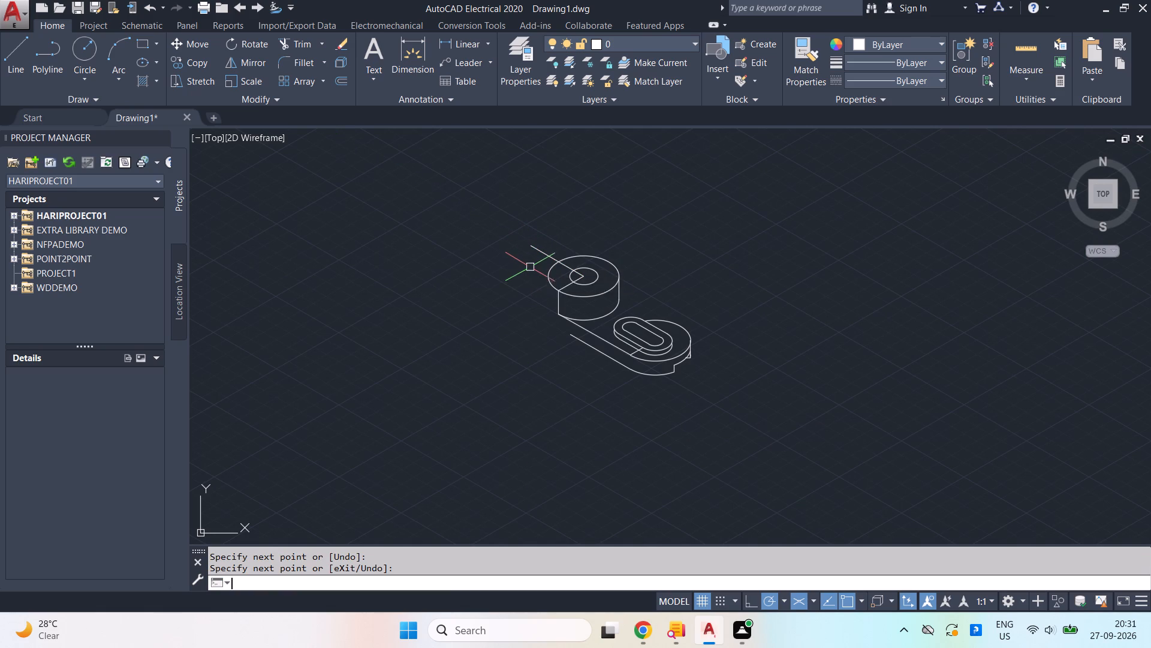
Offset the 150° construction line by 6 units to both sides.
scroll(530, 267, "up", 3)
left_click(598, 222)
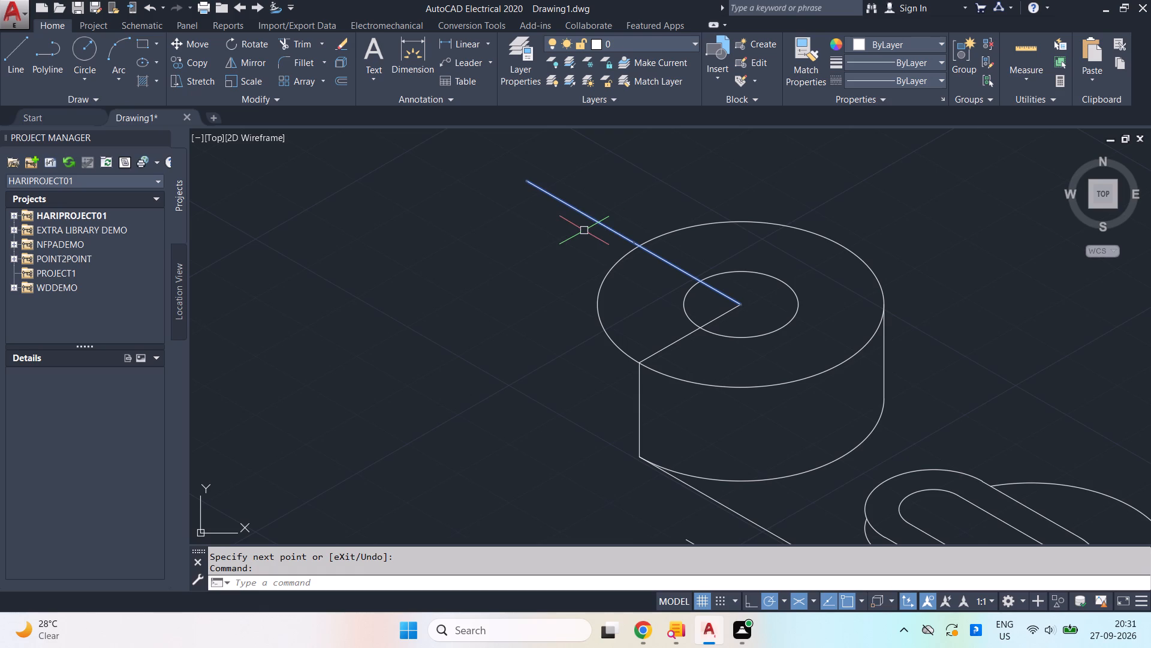
key("o")
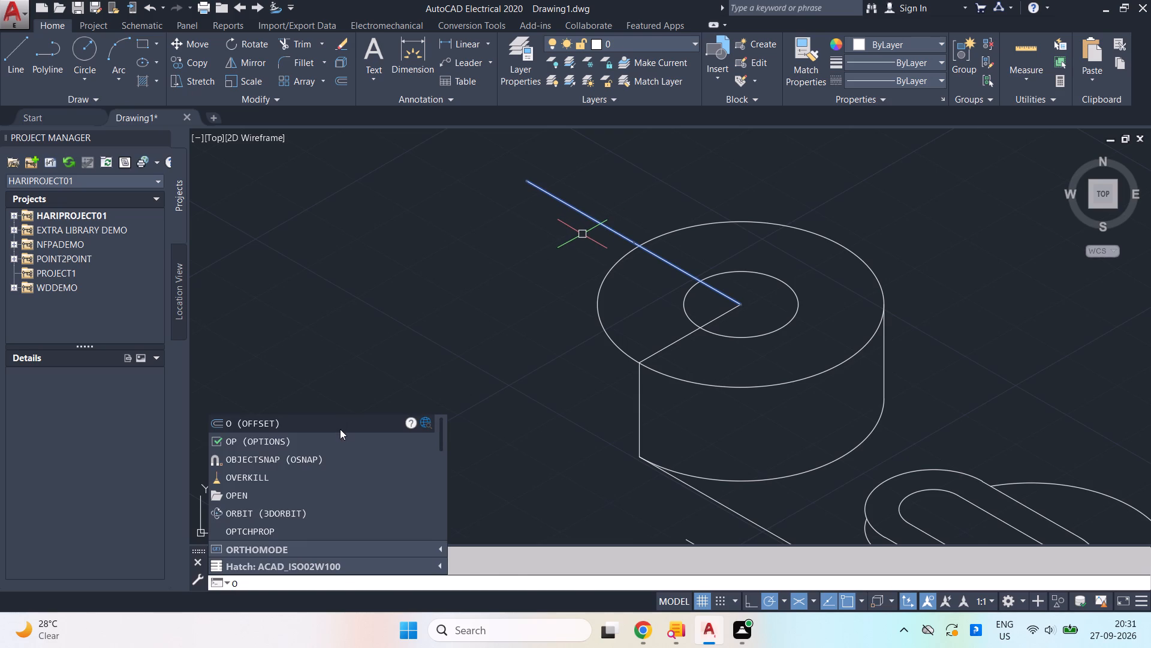
left_click(340, 429)
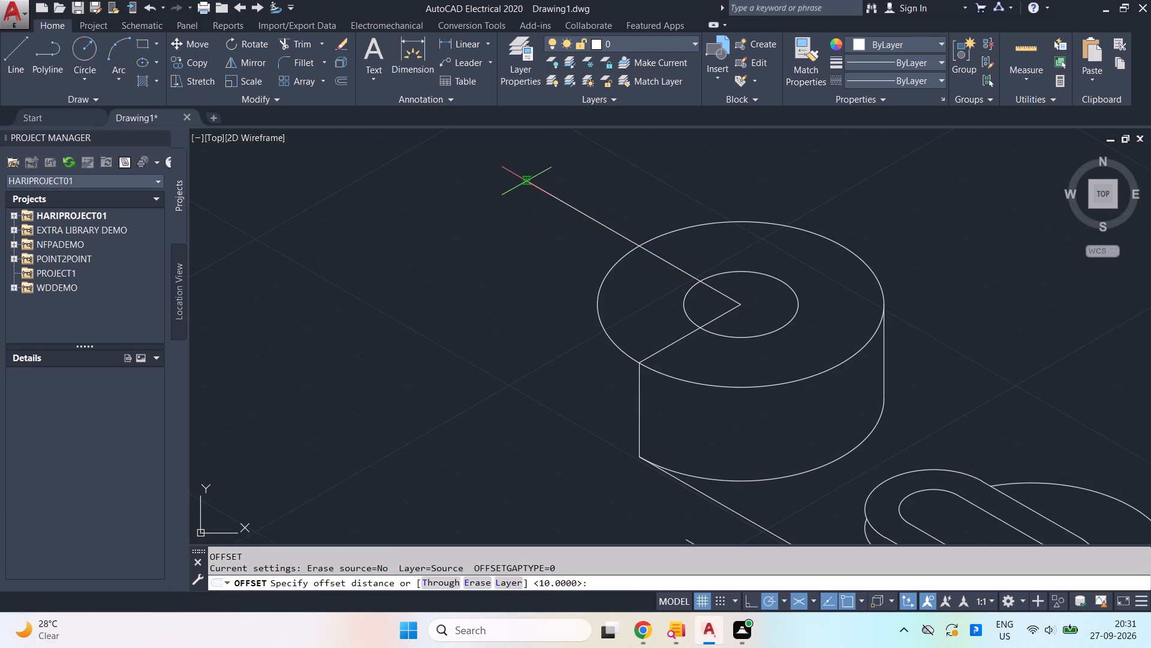
left_click(526, 179)
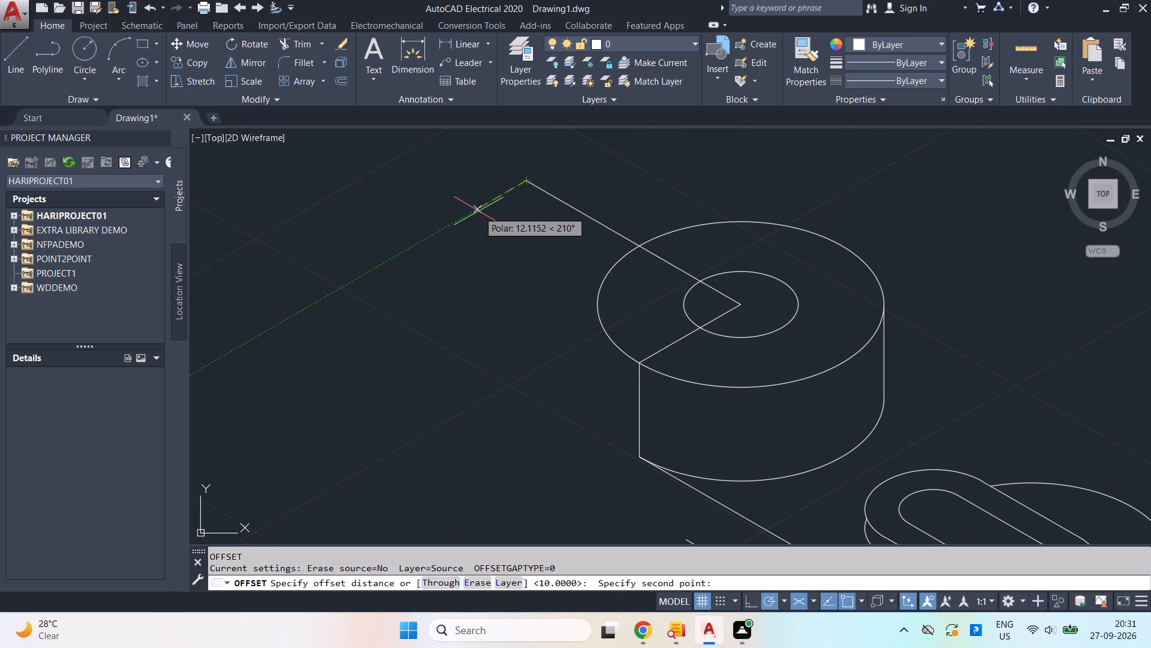
key("6")
key("Return")
left_click(478, 211)
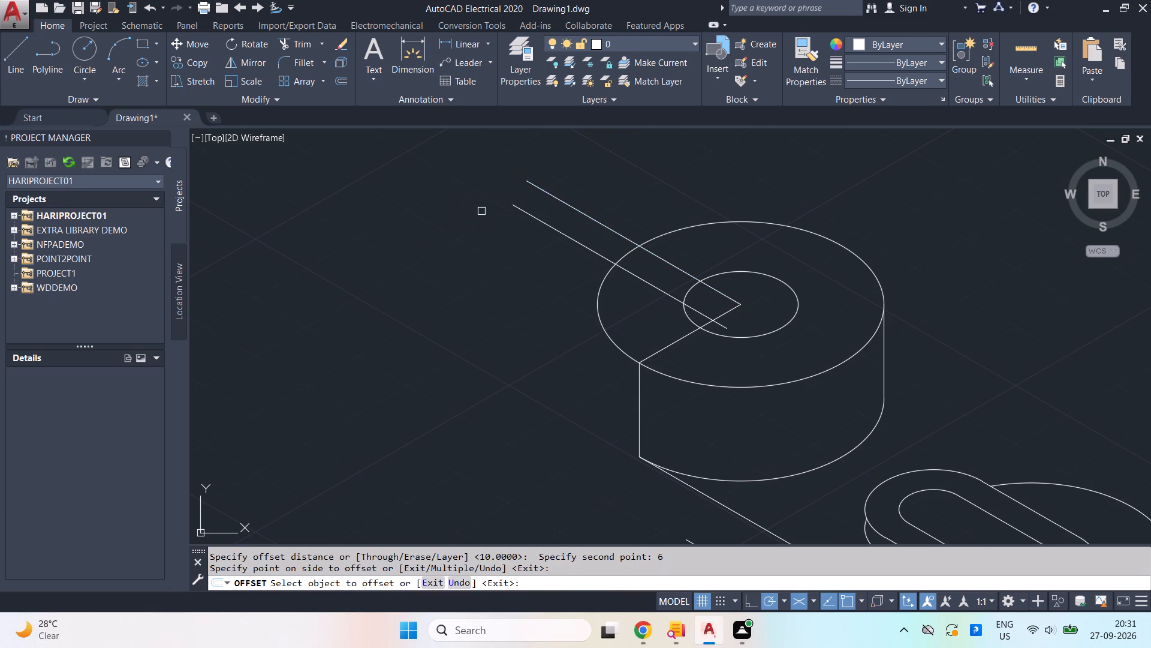
left_click(553, 199)
left_click(578, 188)
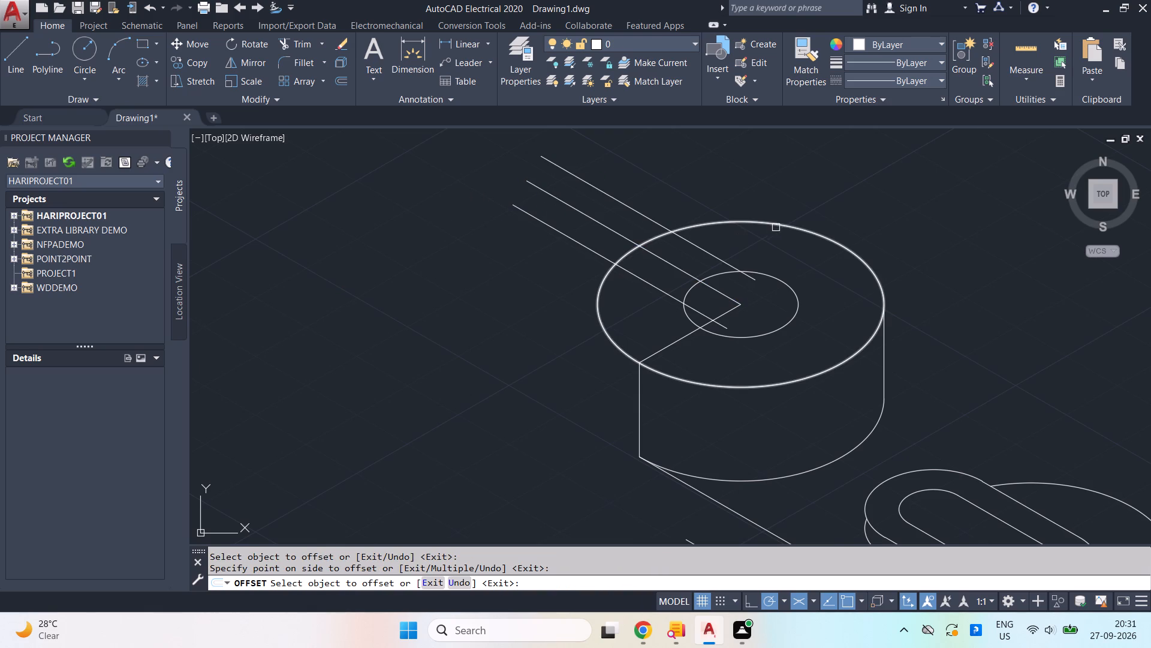
key("Escape")
key("Escape")
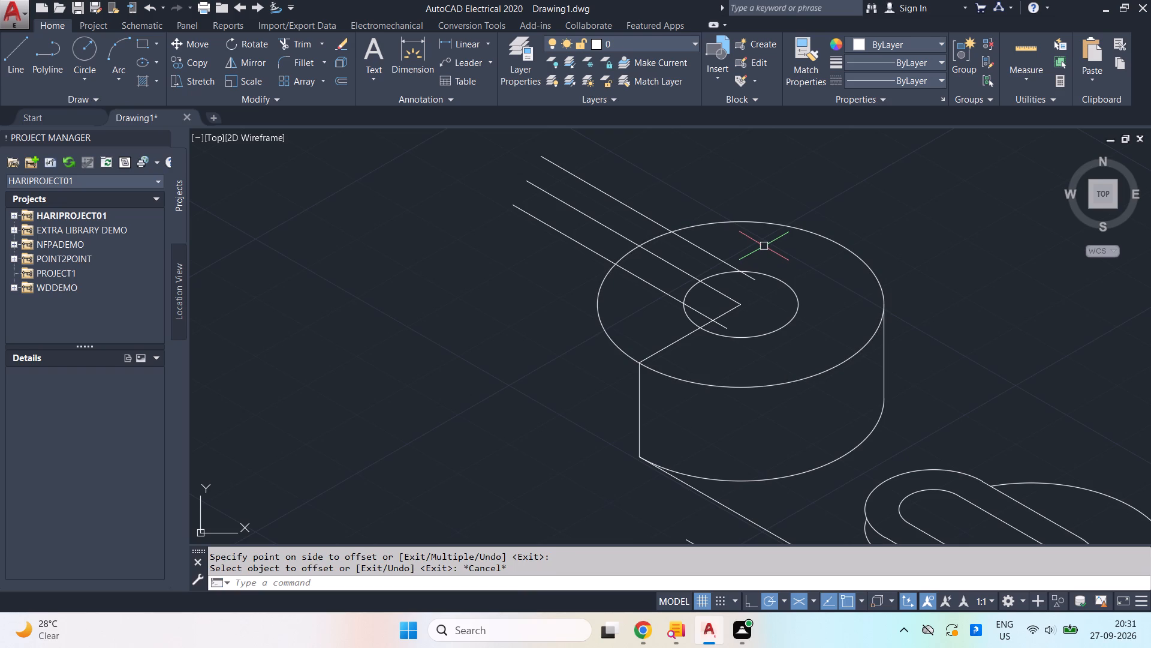
Extend the three parallel construction lines to the far side of the radius 10 isocircle.
key("e")
key("x")
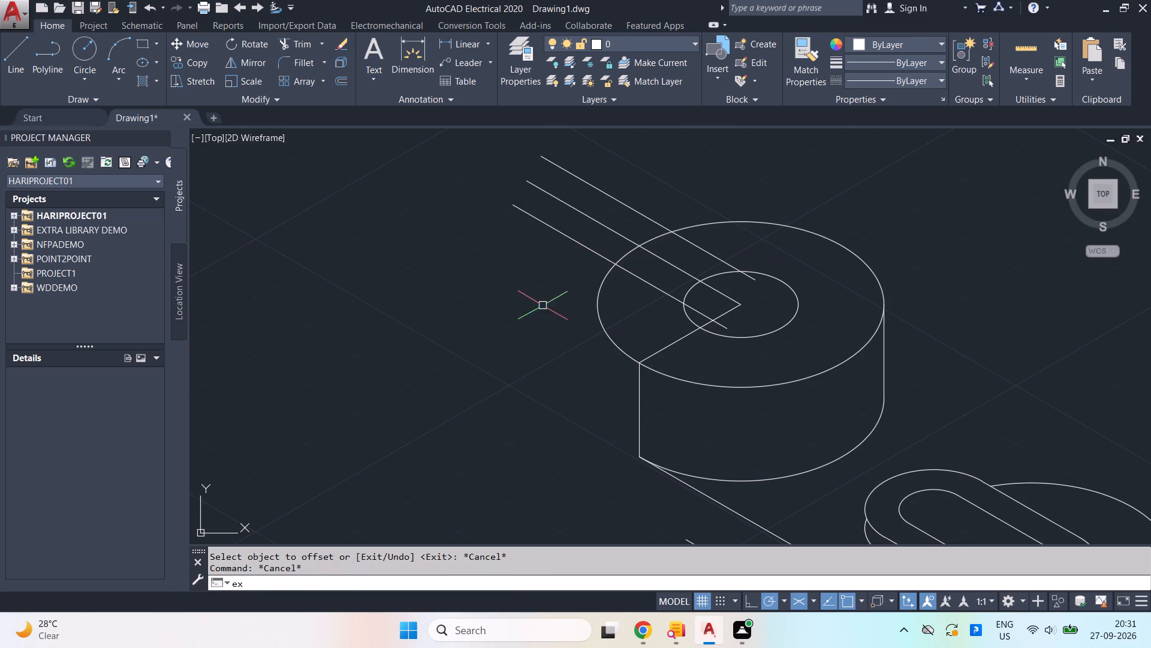
key("Return")
key("Return")
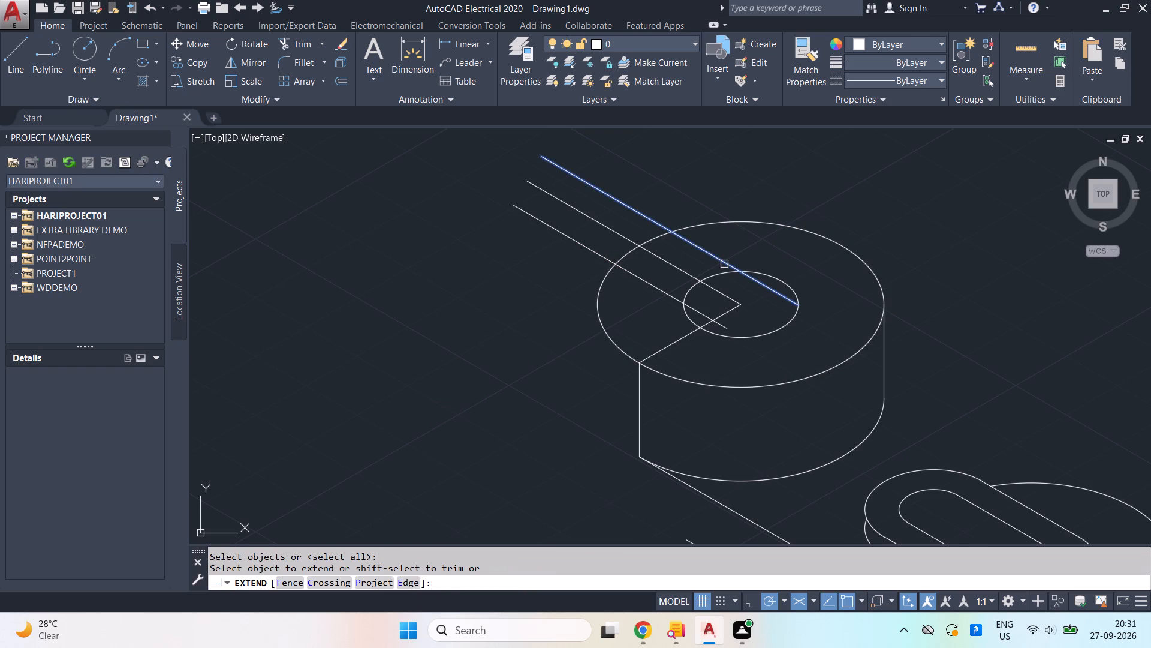
left_click(725, 262)
left_click(719, 292)
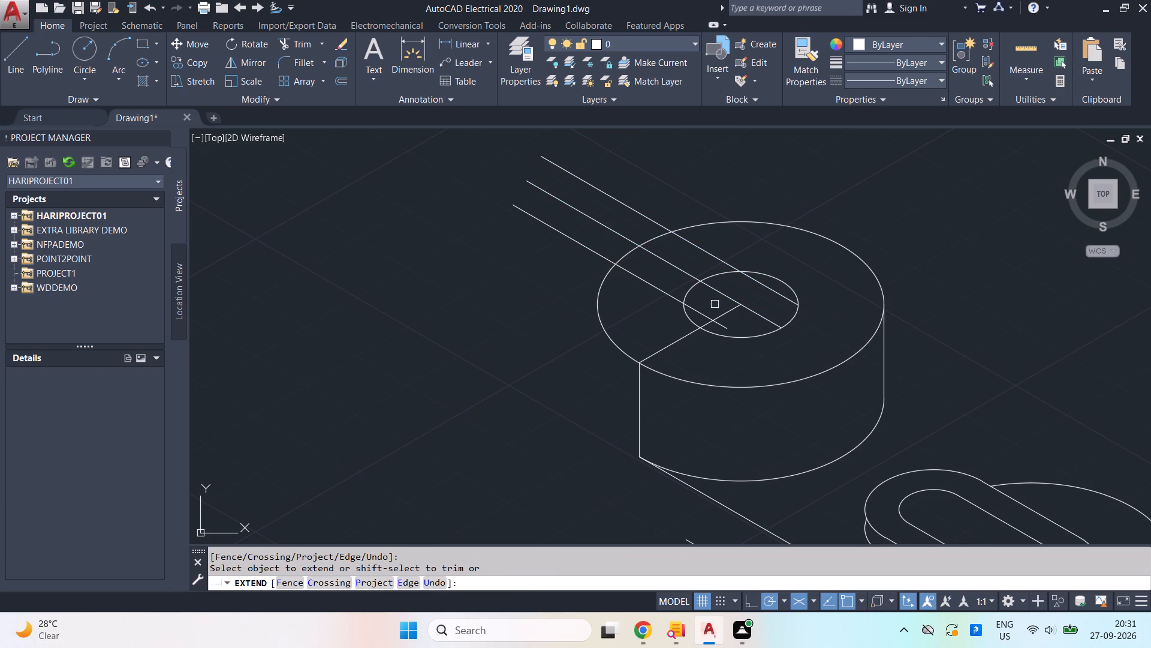
left_click(703, 311)
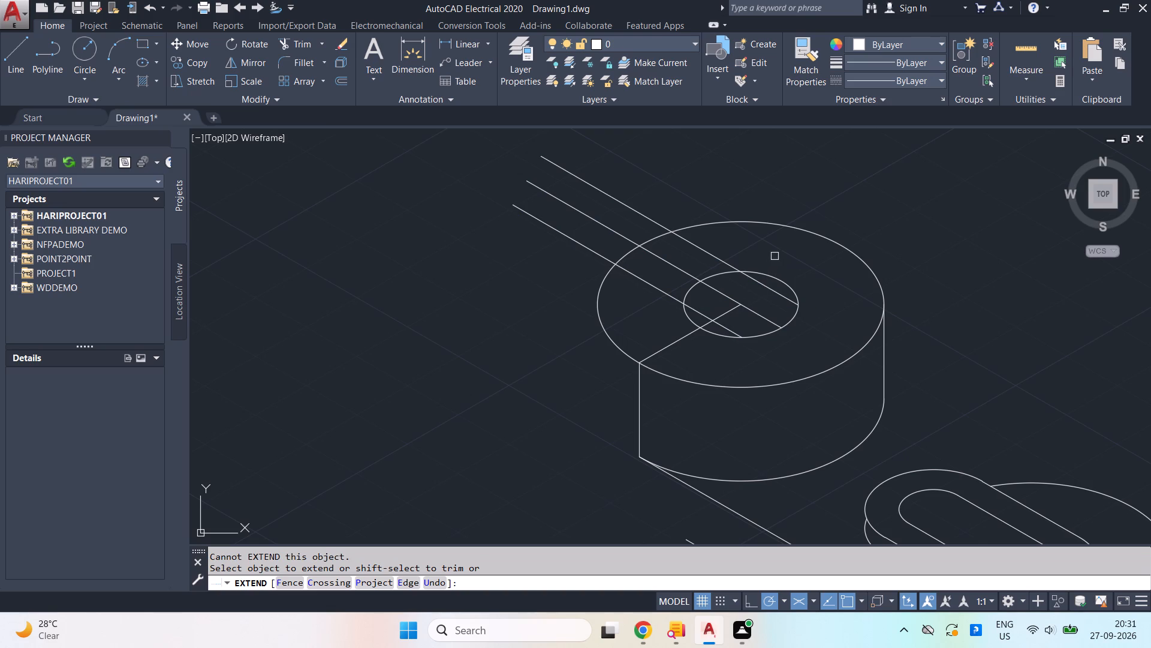
key("Escape")
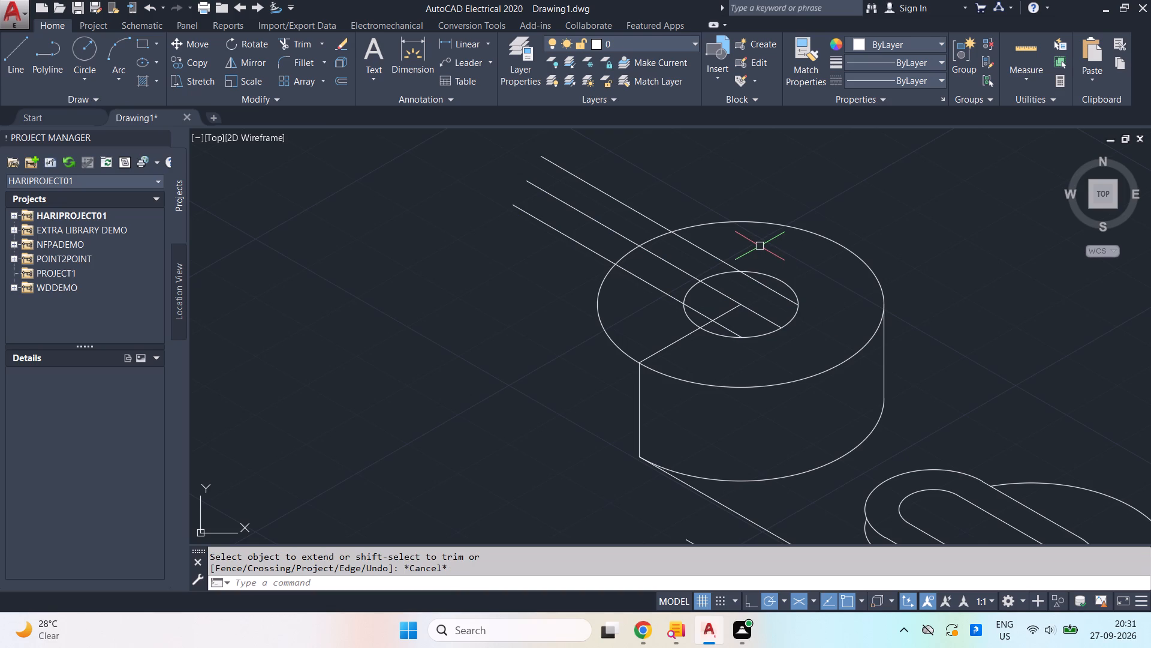
Trim the radius 10 isocircle between the two outer parallel lines at both ends, keeping two opposite arcs.
type("tr")
key("Return")
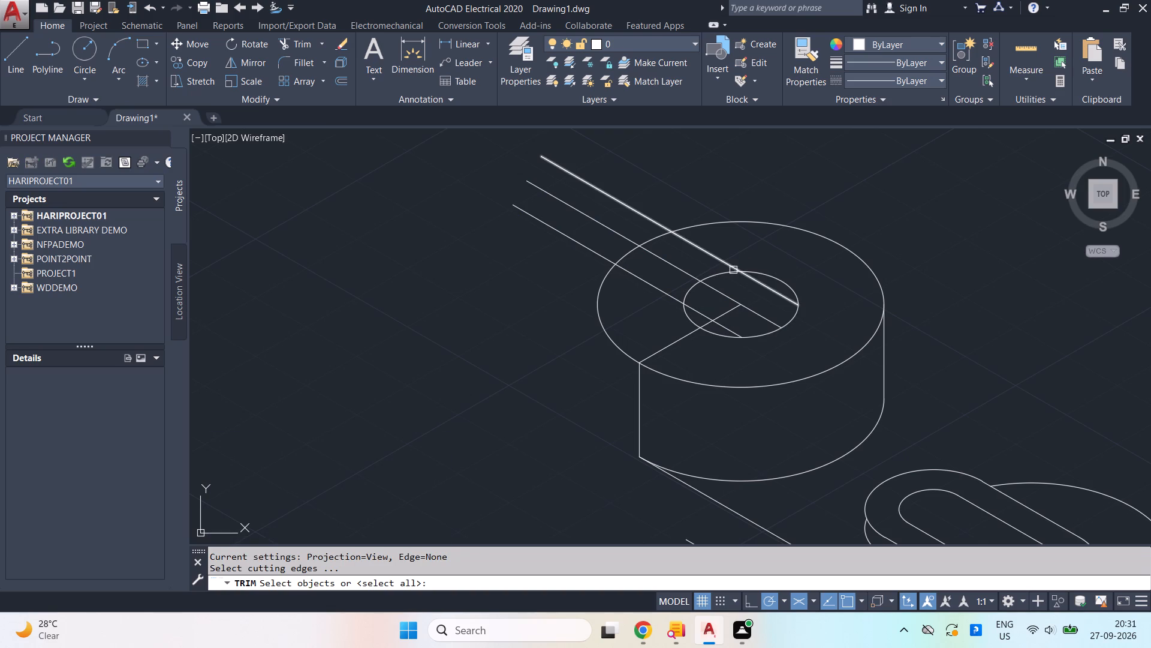
key("Return")
left_click(719, 275)
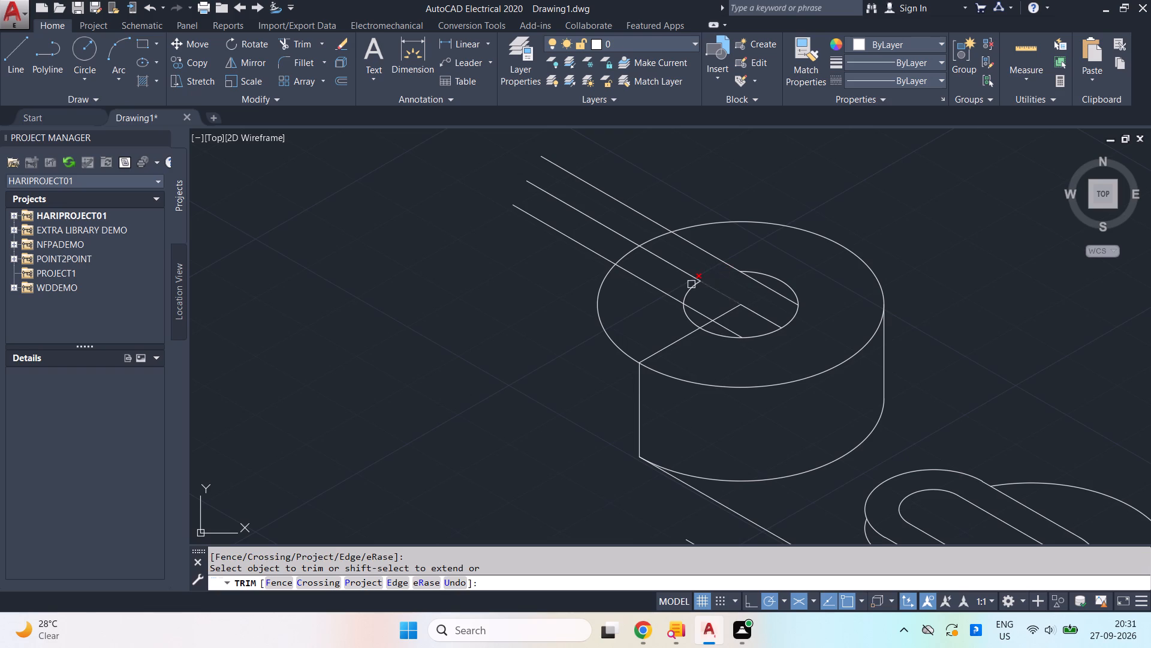
left_click(689, 286)
left_click(759, 334)
left_click(788, 319)
key("Escape")
Erase the three parallel construction lines across the cylinder's top face.
left_click_drag(652, 187, 639, 188)
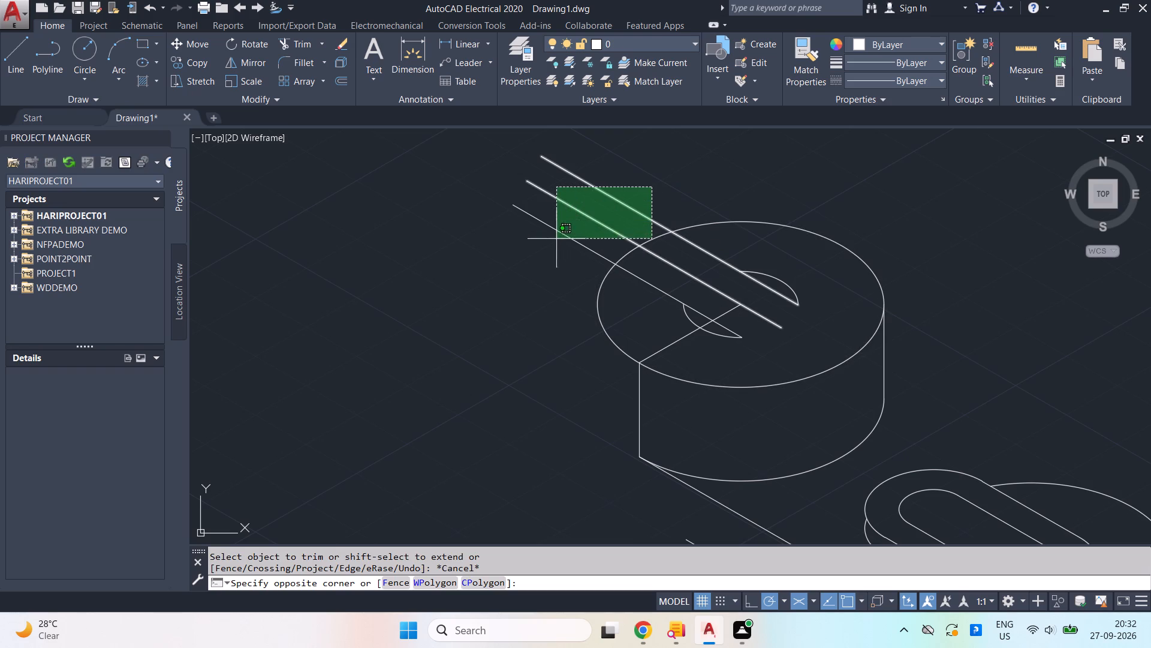
left_click(555, 235)
key("Delete")
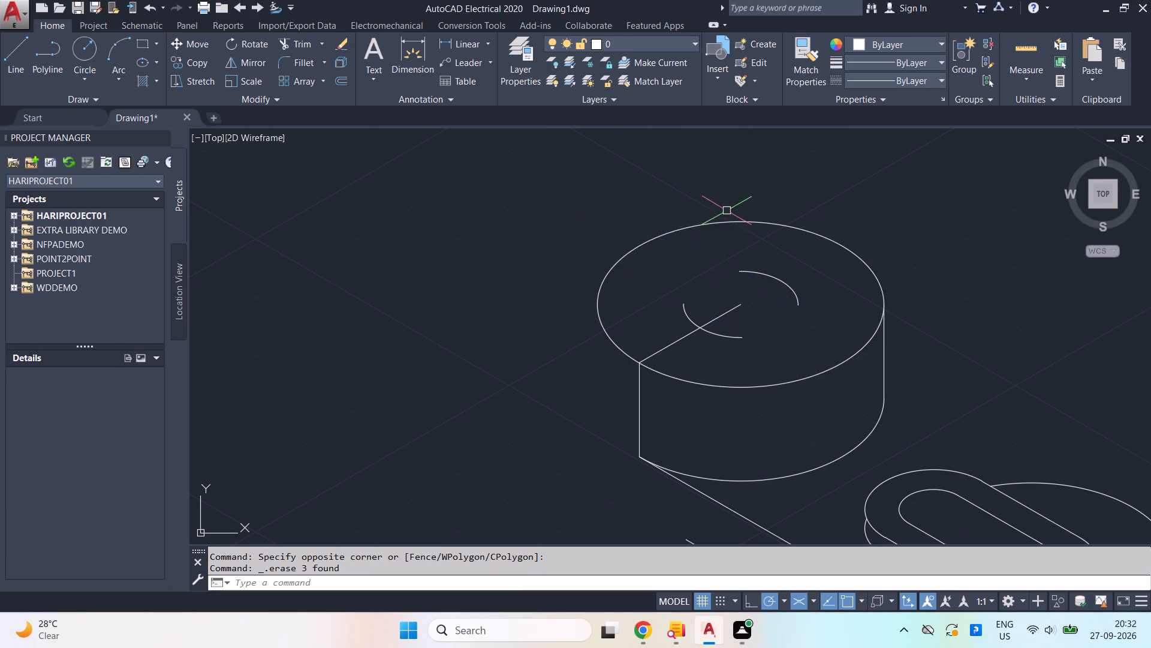
Draw a 6-unit vertical line downward from the centre of the cylinder's top face.
scroll(734, 211, "down", 1)
scroll(824, 256, "up", 1)
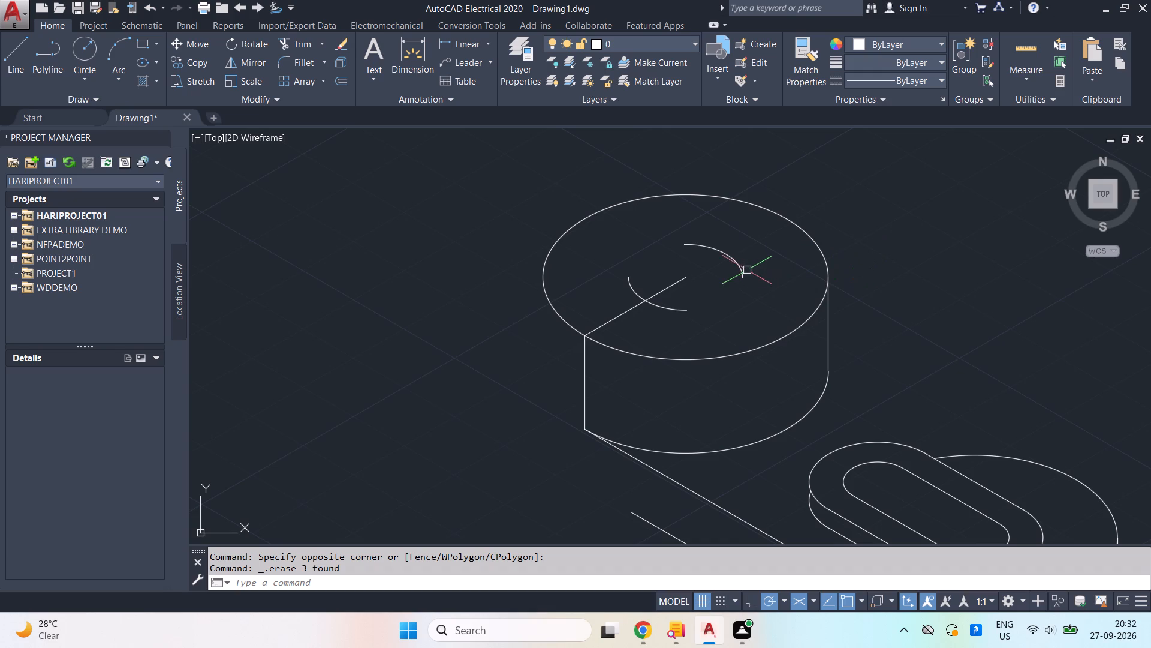
middle_click_drag(724, 274, 732, 265)
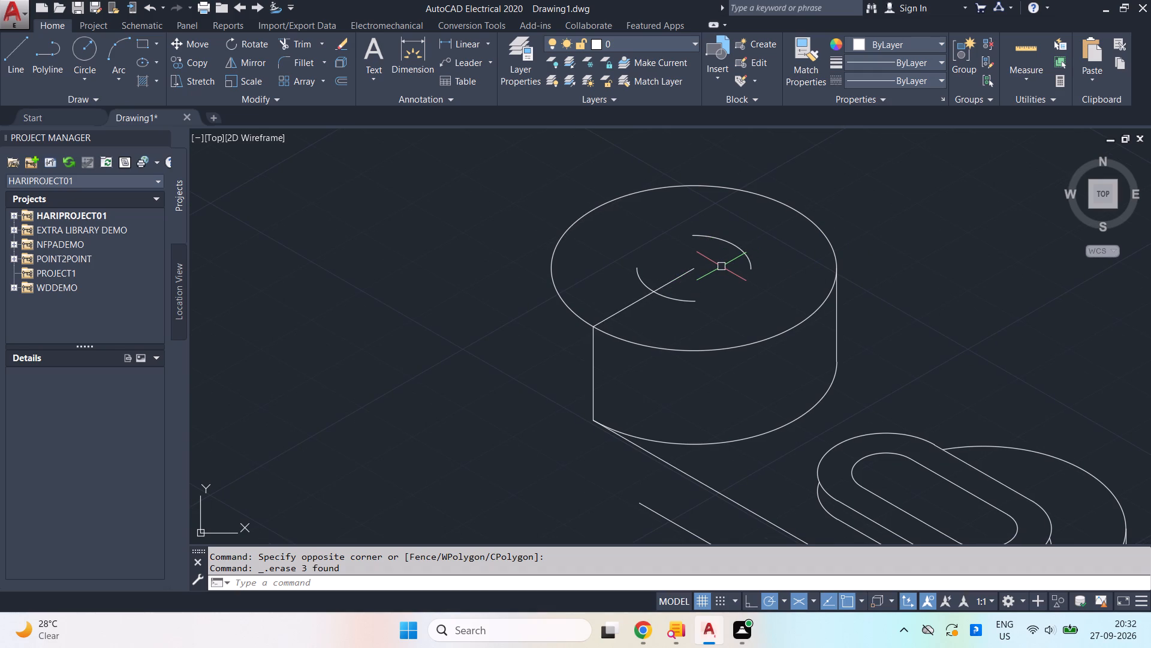
key("l")
key("Return")
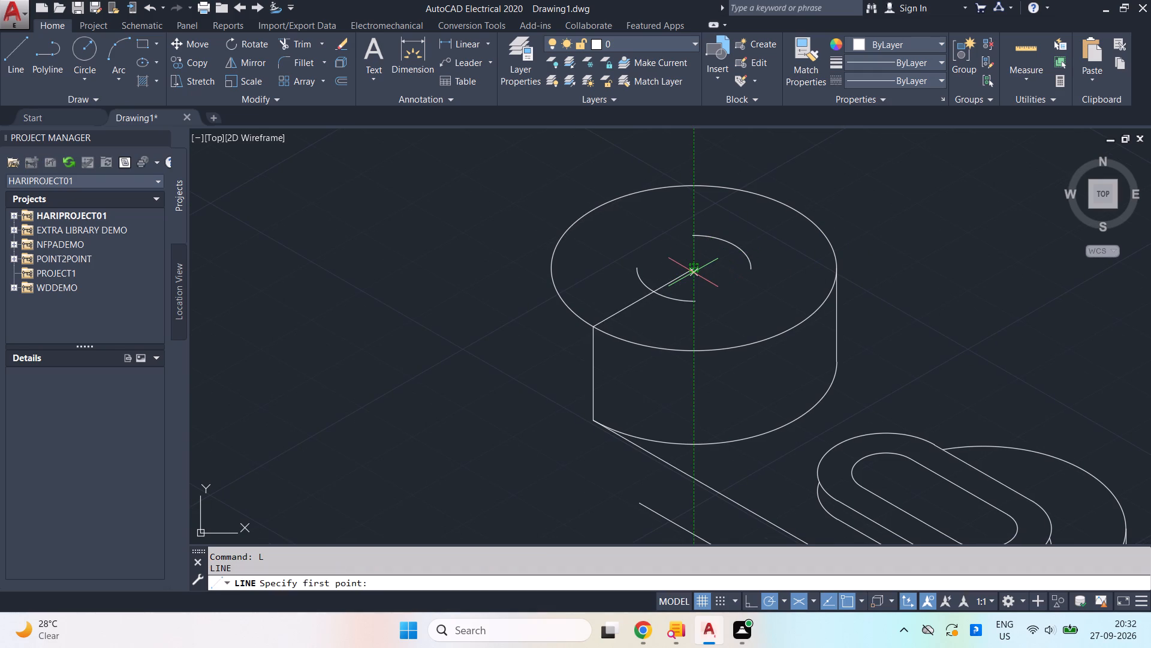
left_click(694, 271)
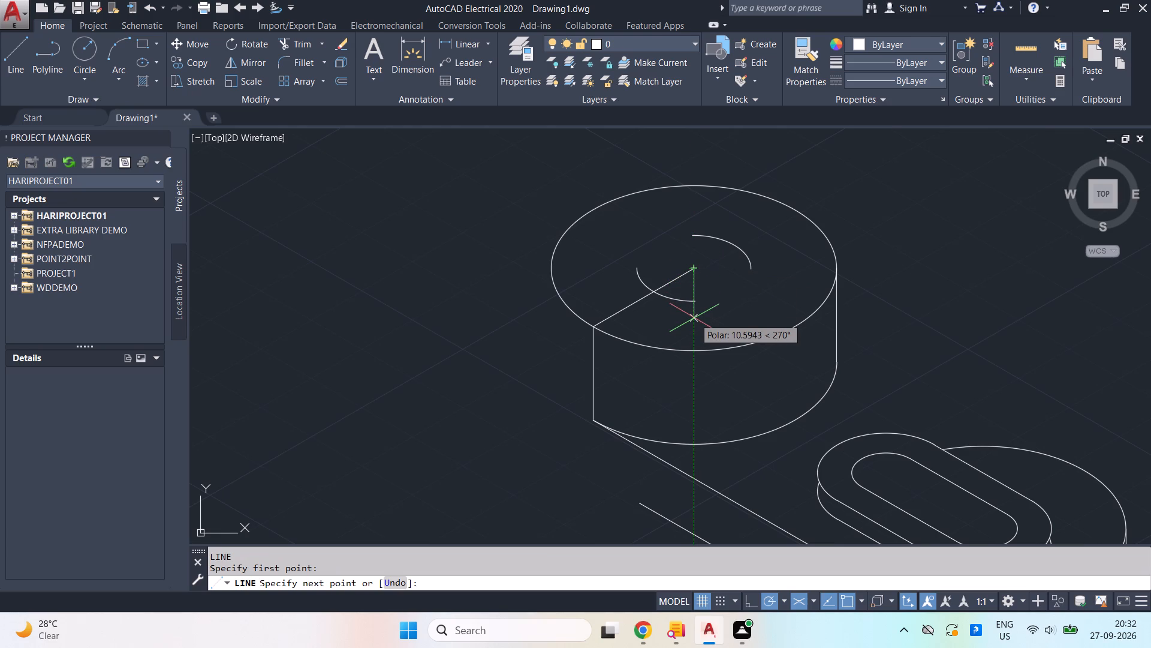
key("6")
key("Return")
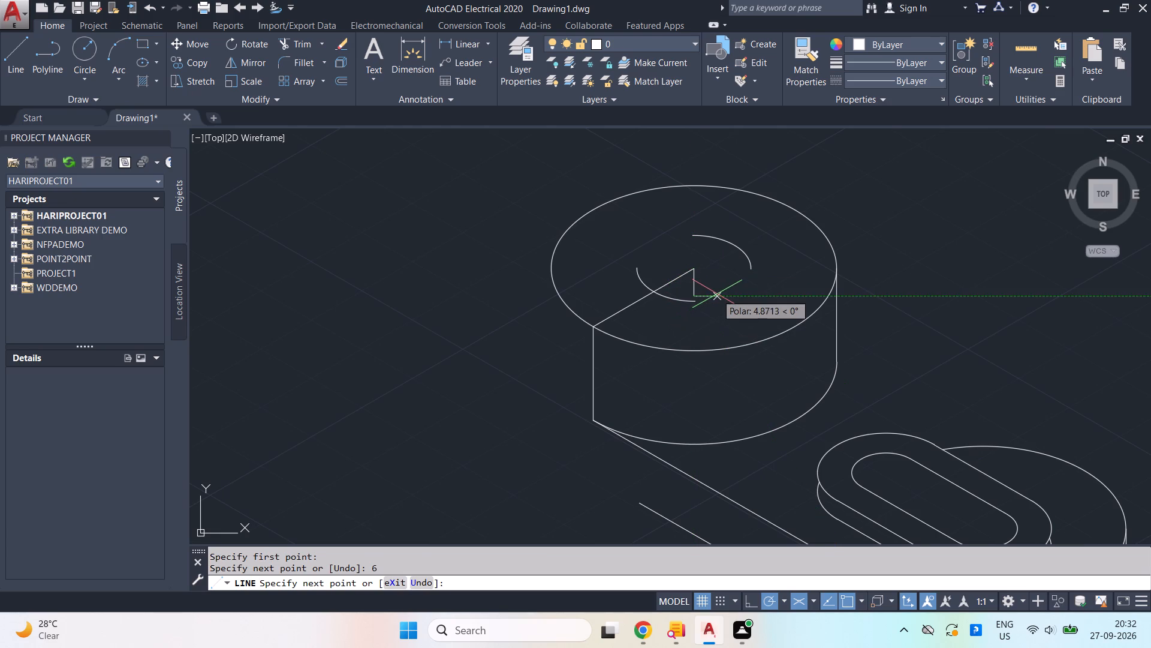
key("space")
Draw a radius 10 top-plane isocircle centred on the lower end of the 6-unit vertical line.
key("e")
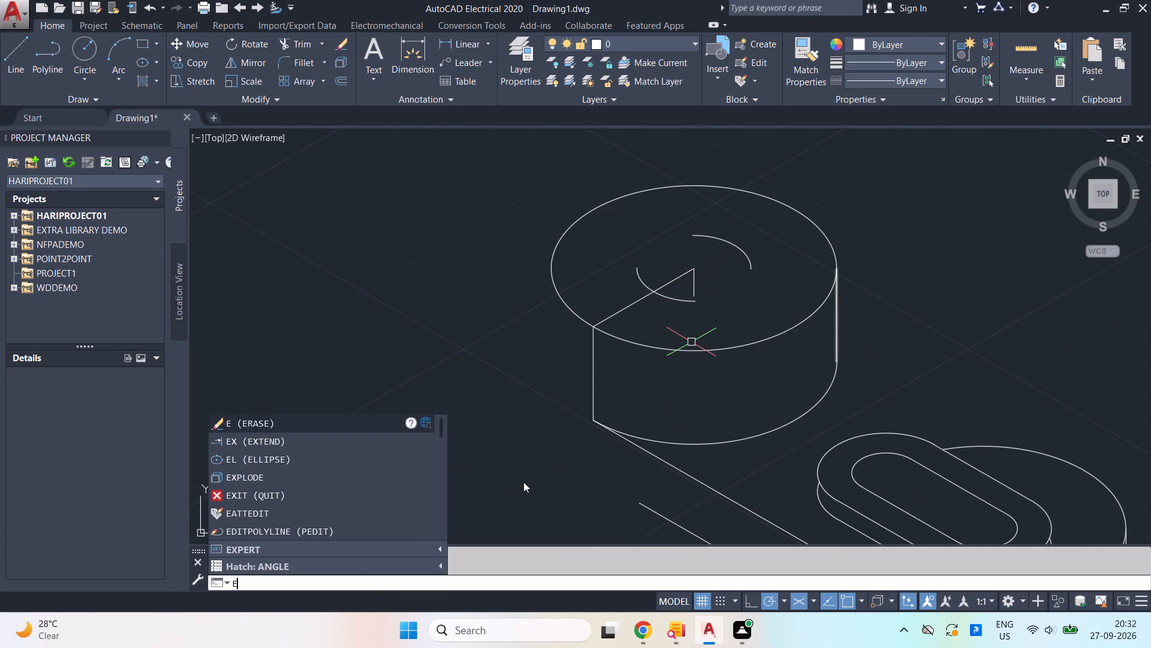
left_click(294, 458)
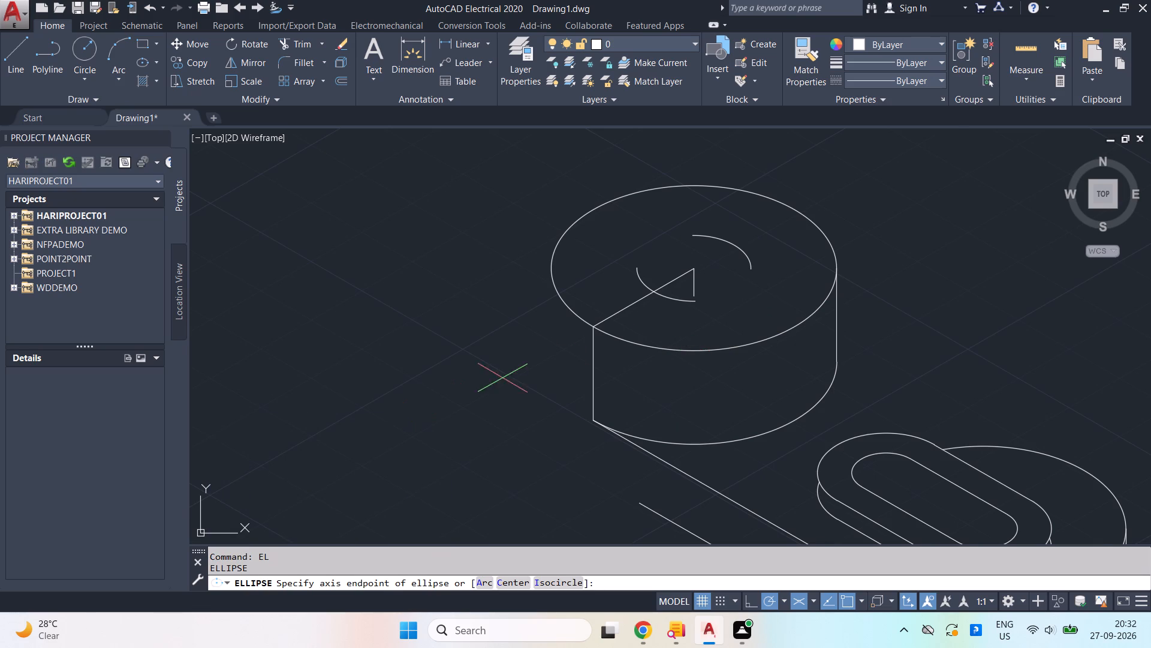
scroll(607, 335, "up", 2)
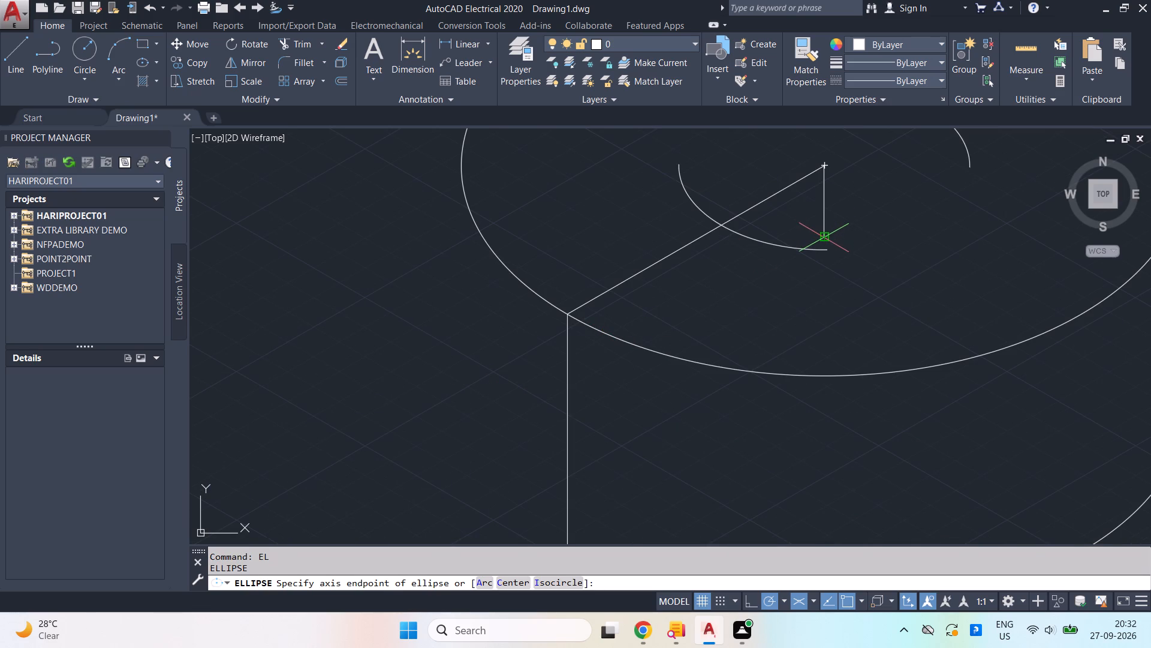
left_click(553, 579)
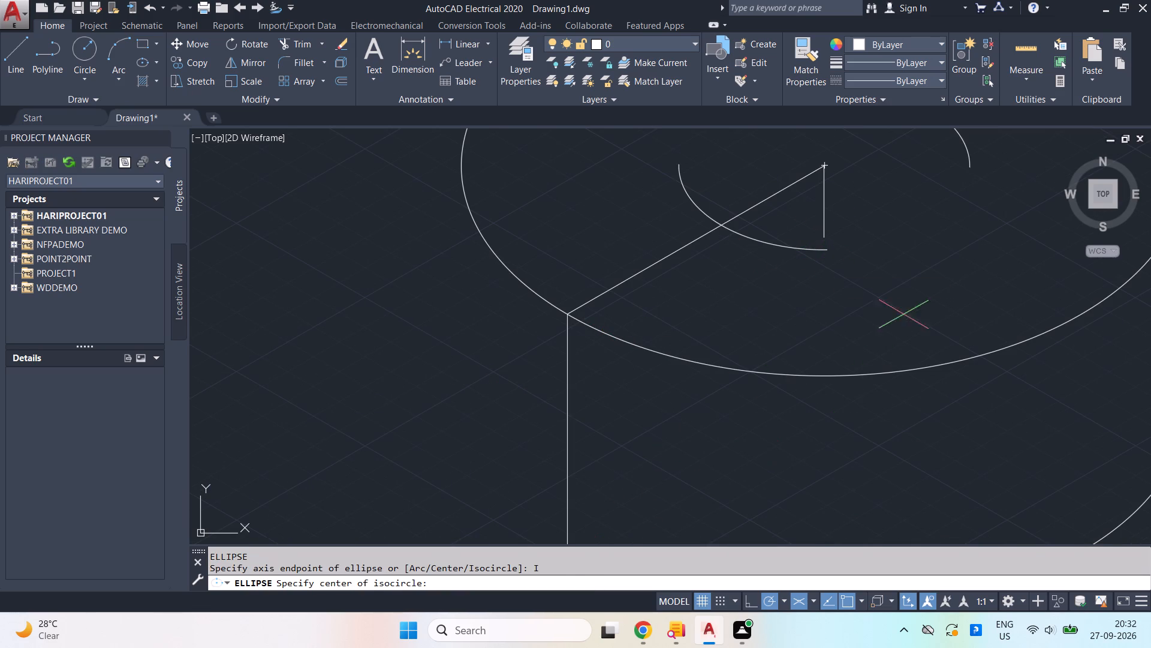
left_click(821, 239)
type("10")
key("Return")
scroll(932, 268, "down", 1)
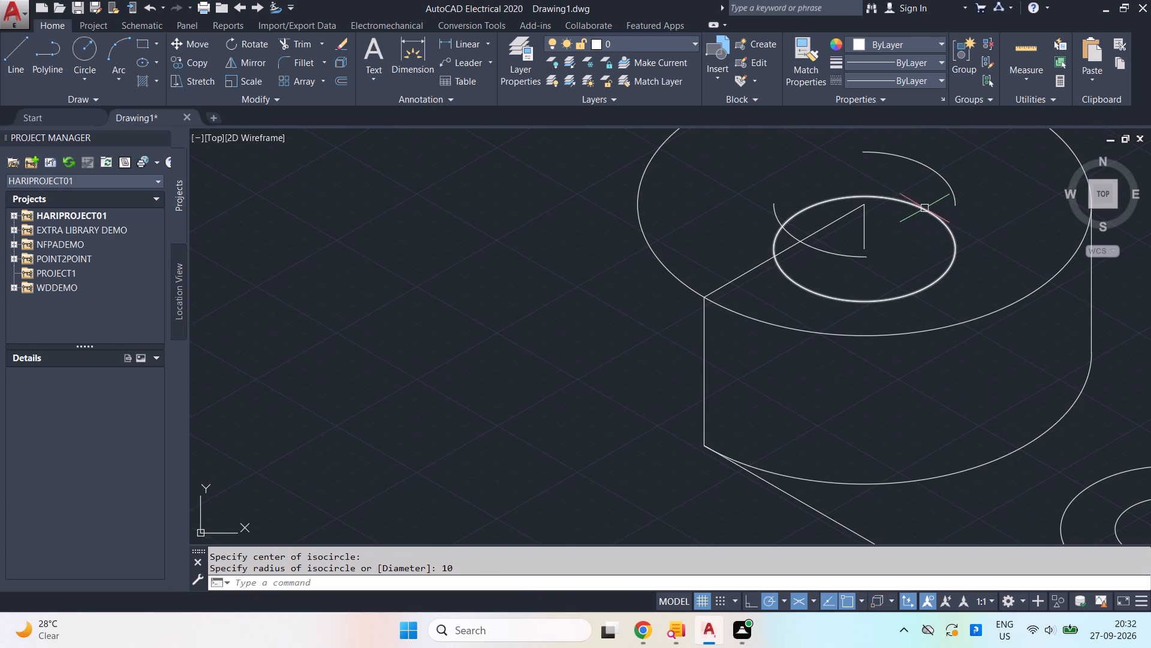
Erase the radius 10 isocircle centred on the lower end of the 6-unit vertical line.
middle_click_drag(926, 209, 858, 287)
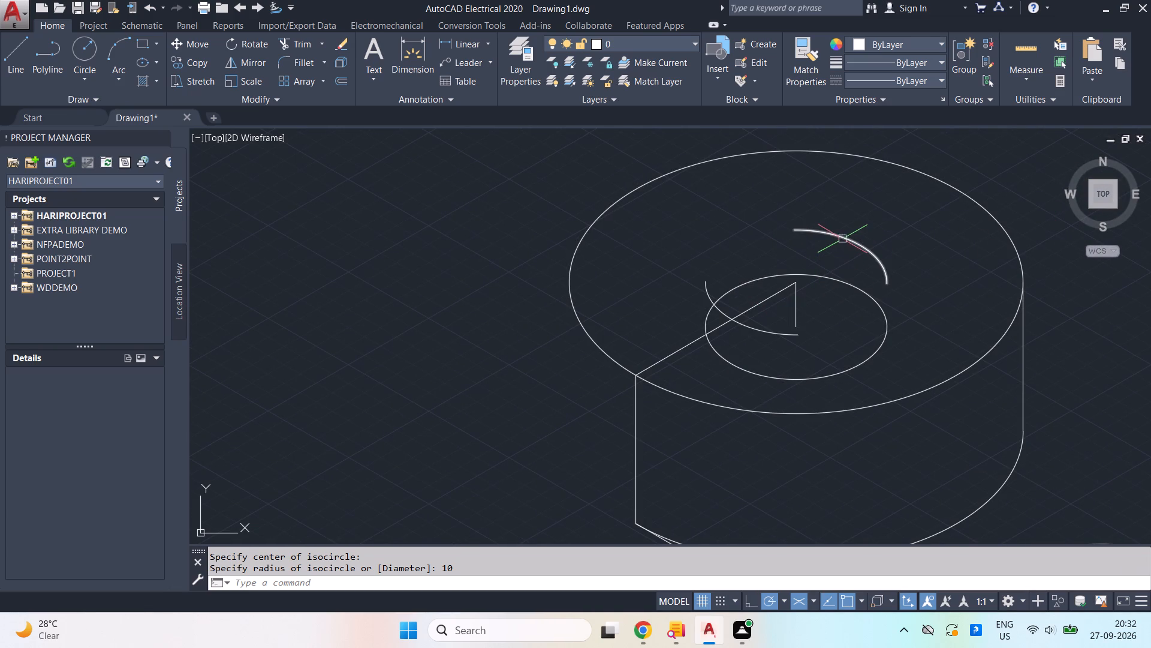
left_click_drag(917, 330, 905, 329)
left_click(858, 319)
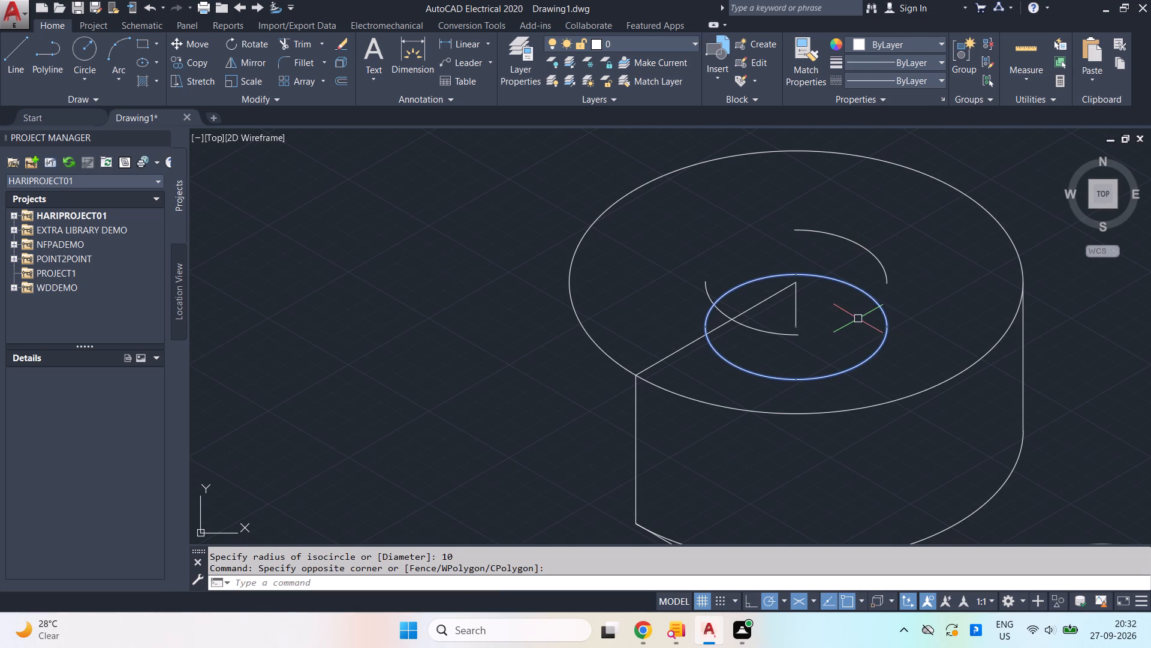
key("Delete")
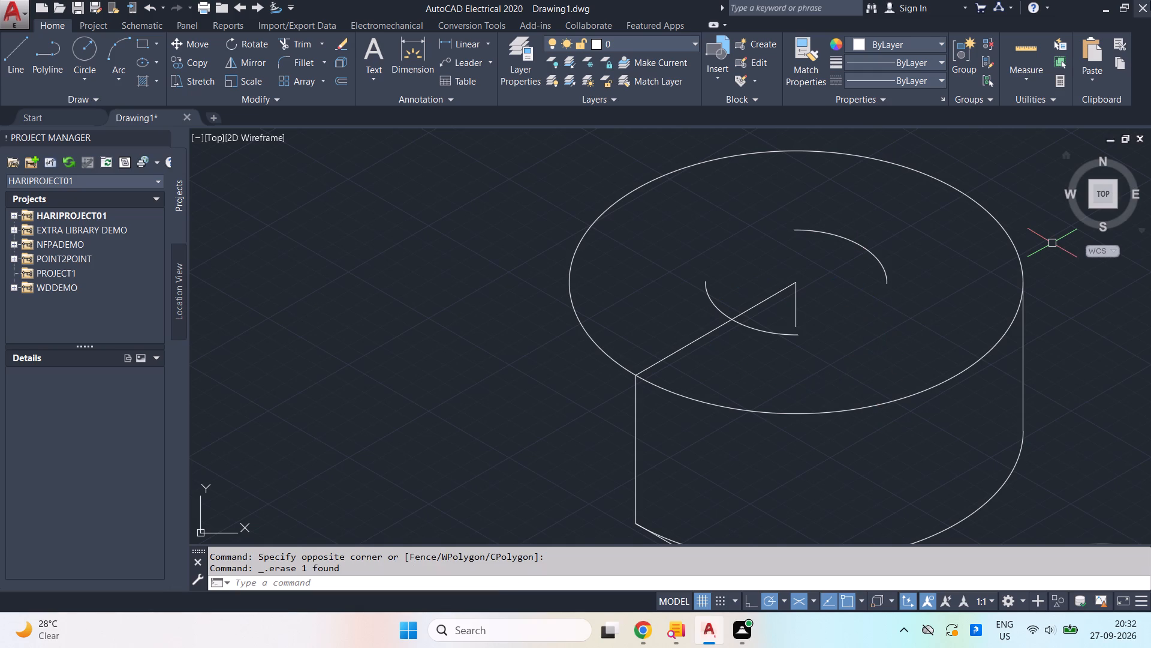
Draw a radius 10 top-plane isocircle centred on the lower end of the 6-unit vertical line.
key("e")
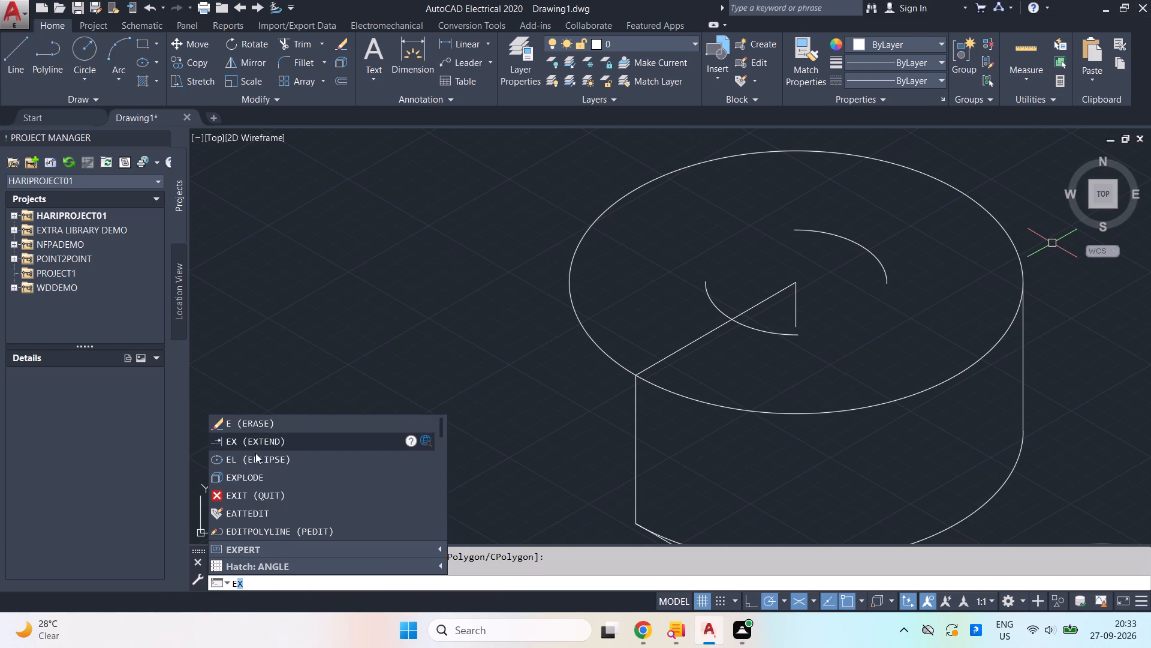
left_click(264, 463)
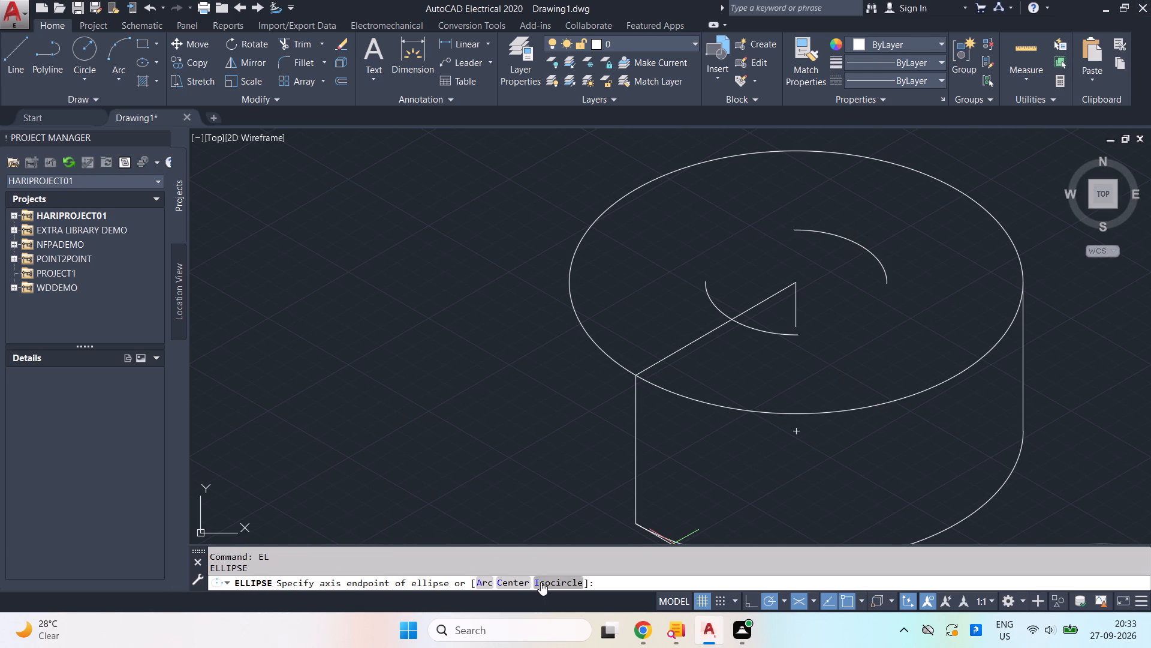
left_click(541, 582)
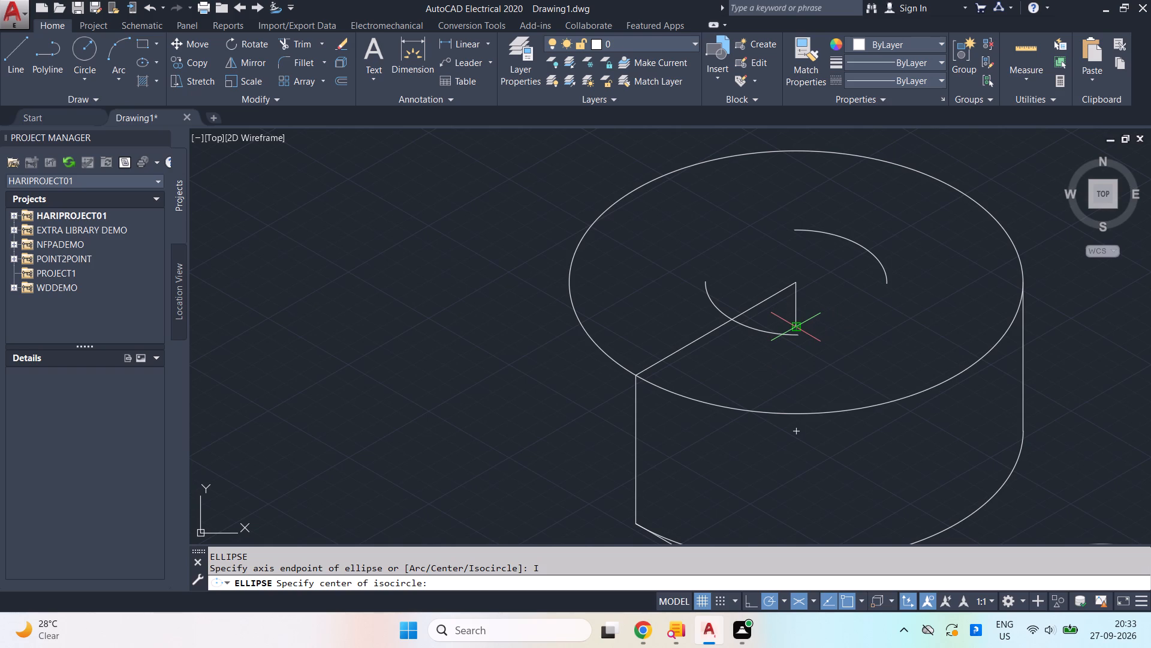
left_click(793, 326)
key("1")
key("0")
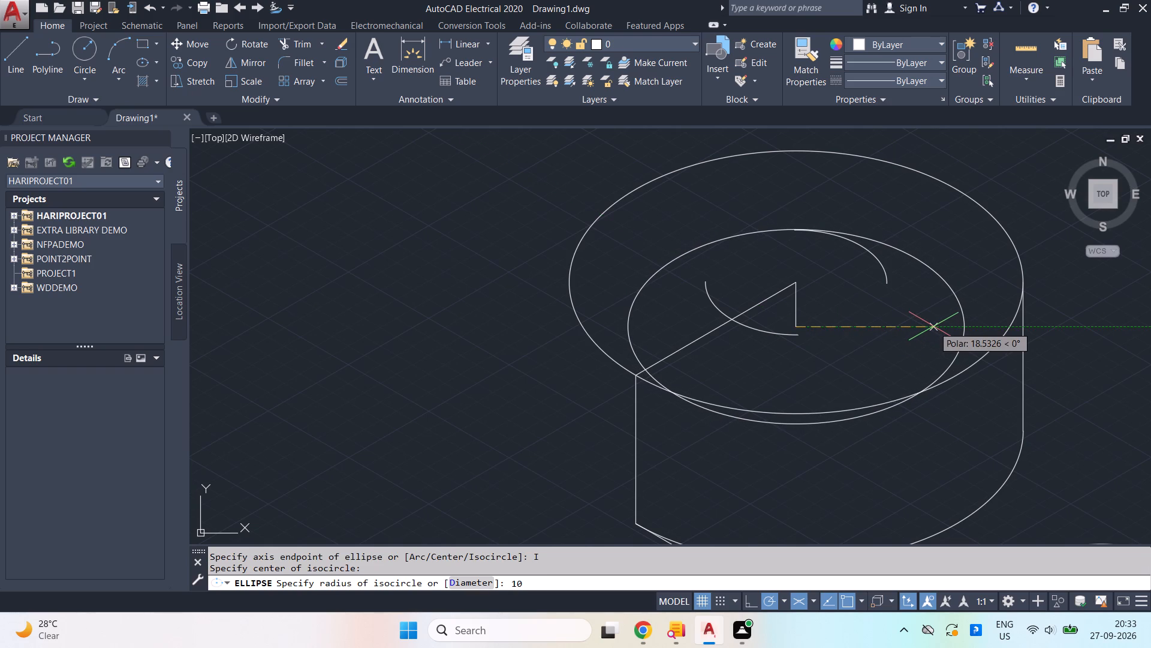
key("Return")
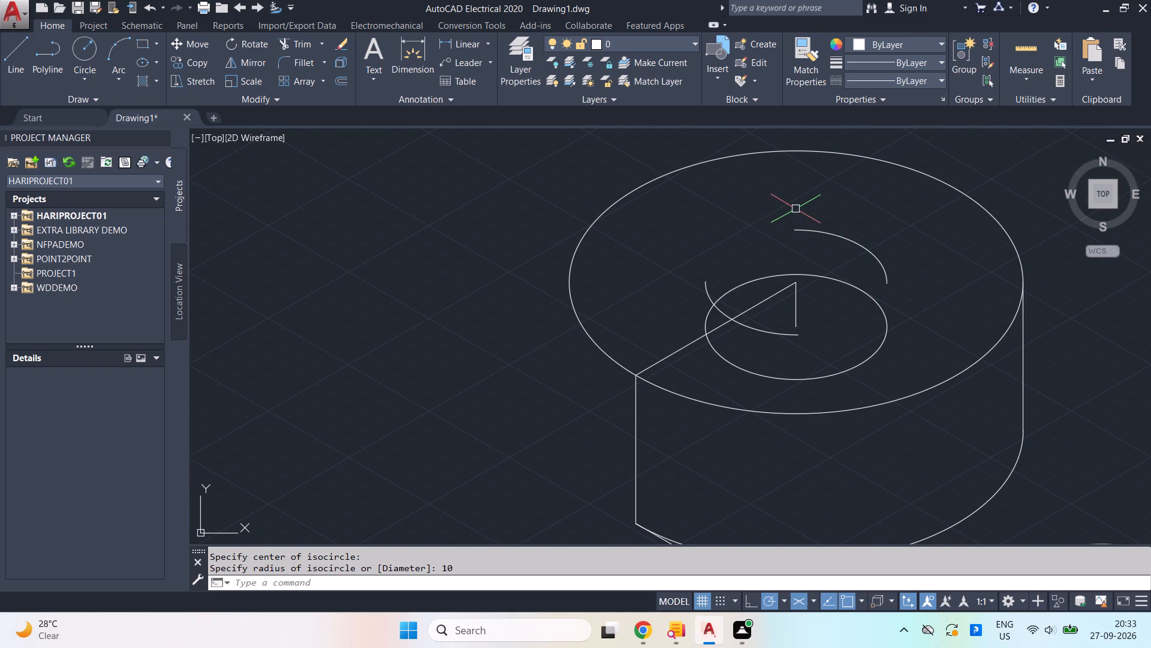
Draw a vertical line from the upper end of the rear arc down to the 6-unit vertical line.
key("l")
key("Return")
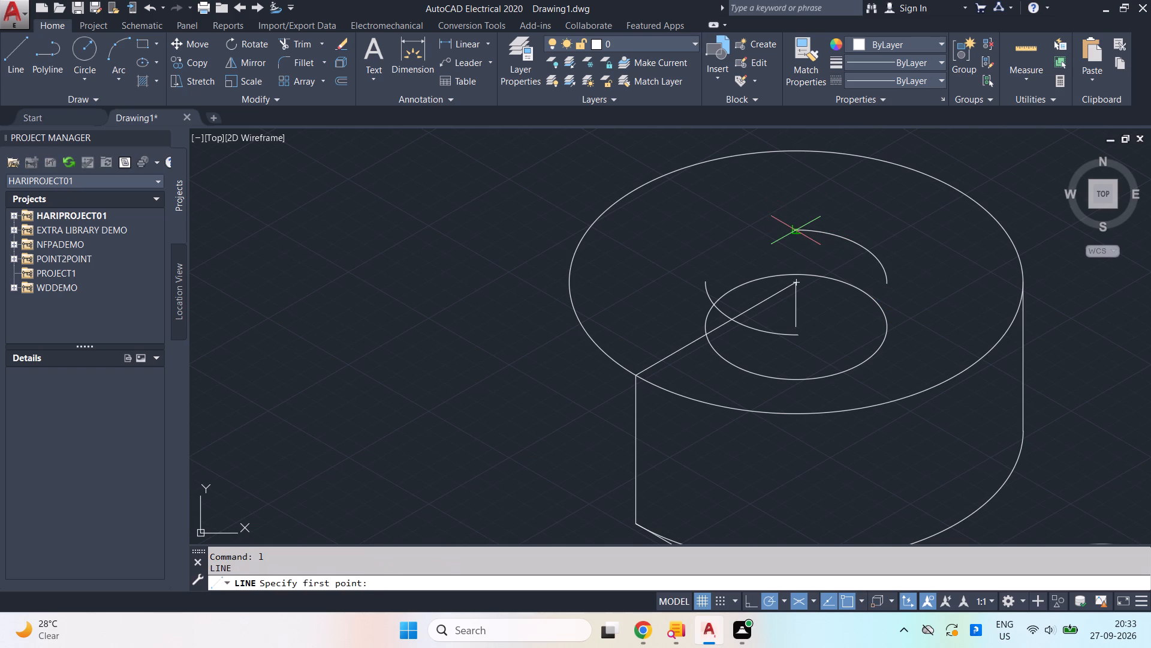
left_click(797, 230)
scroll(787, 300, "up", 2)
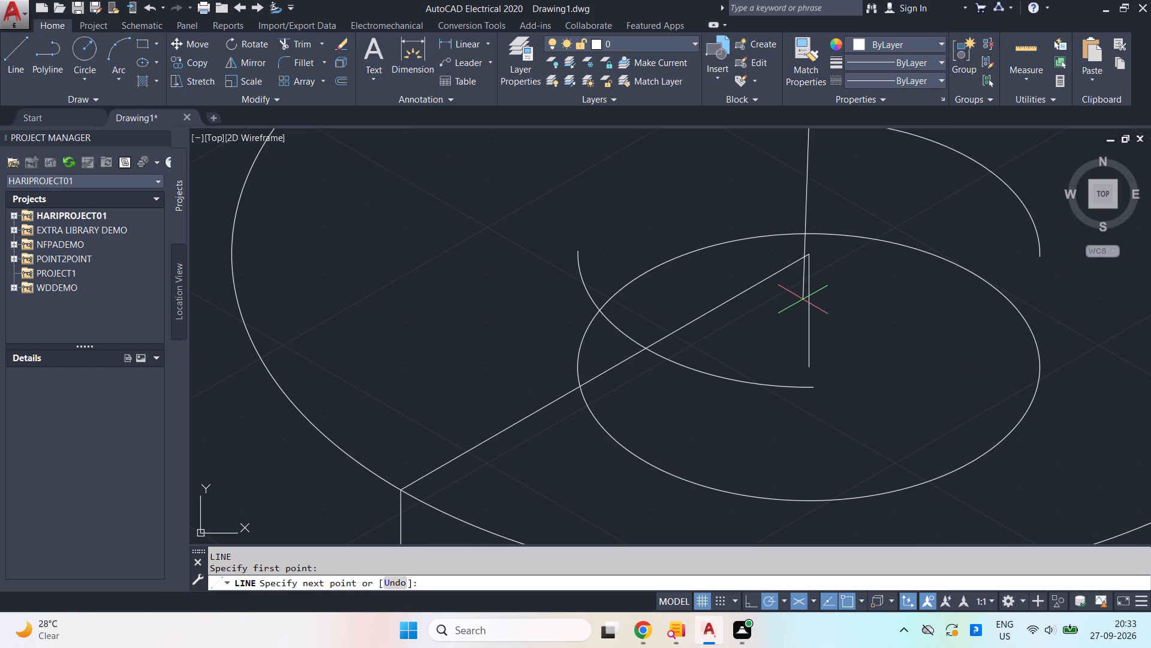
left_click_drag(811, 298, 817, 297)
key("space")
Draw a line about 12.6 units long at 268° from the rear arc's other end down past the lower isocircle.
key("space")
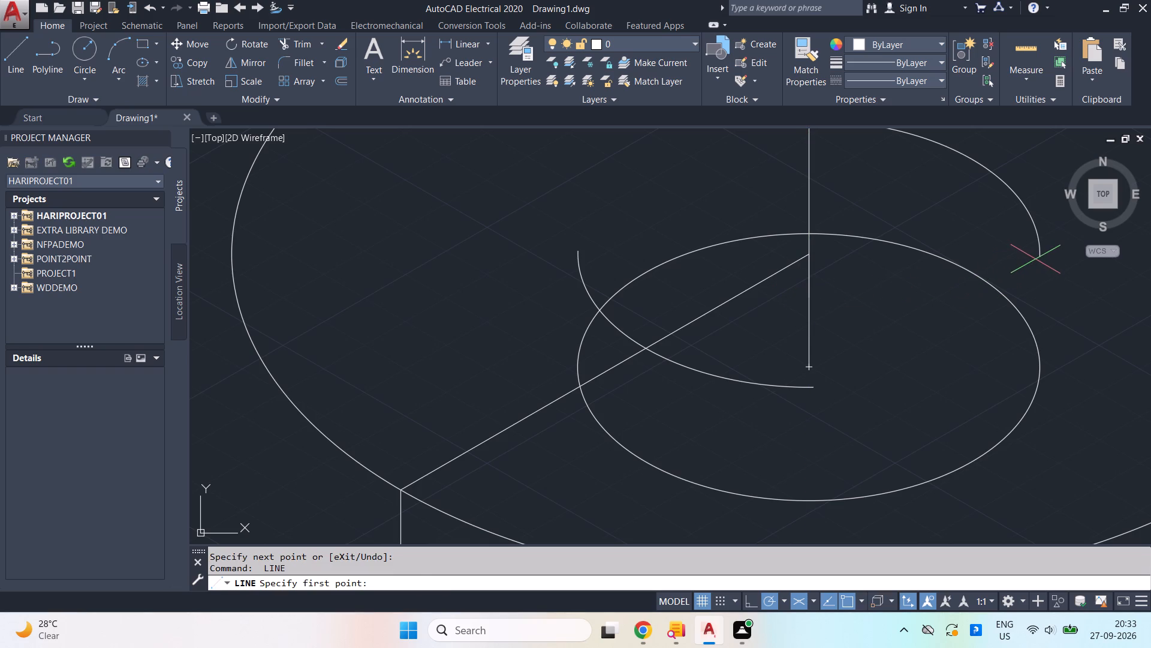
left_click(1041, 258)
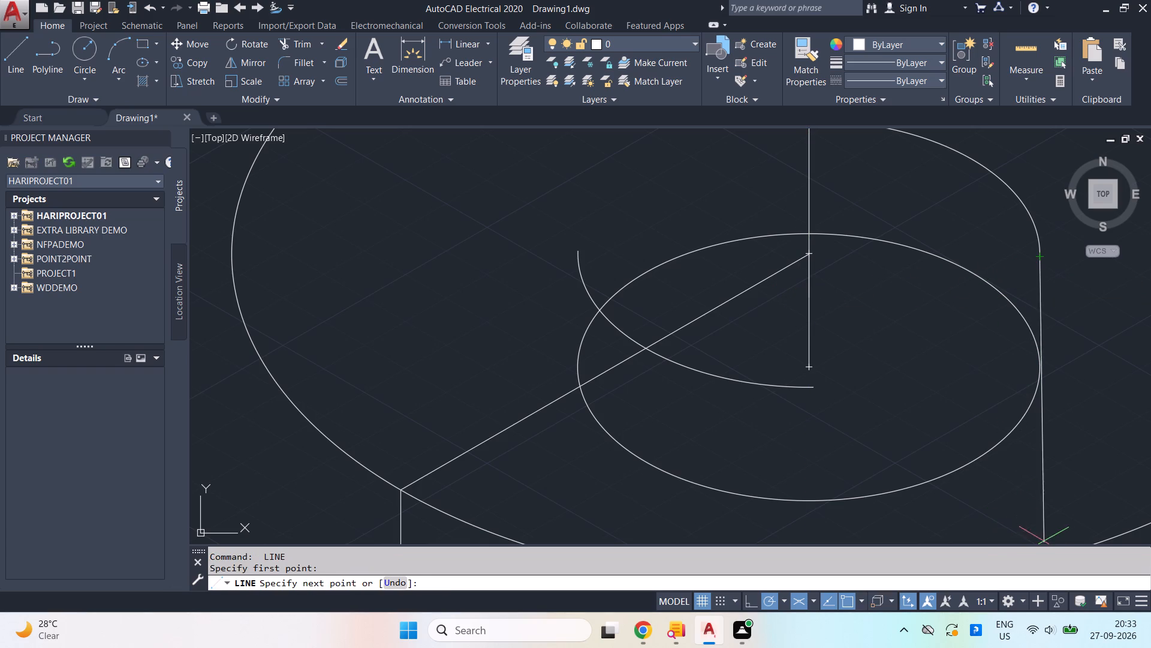
left_click(1030, 495)
key("space")
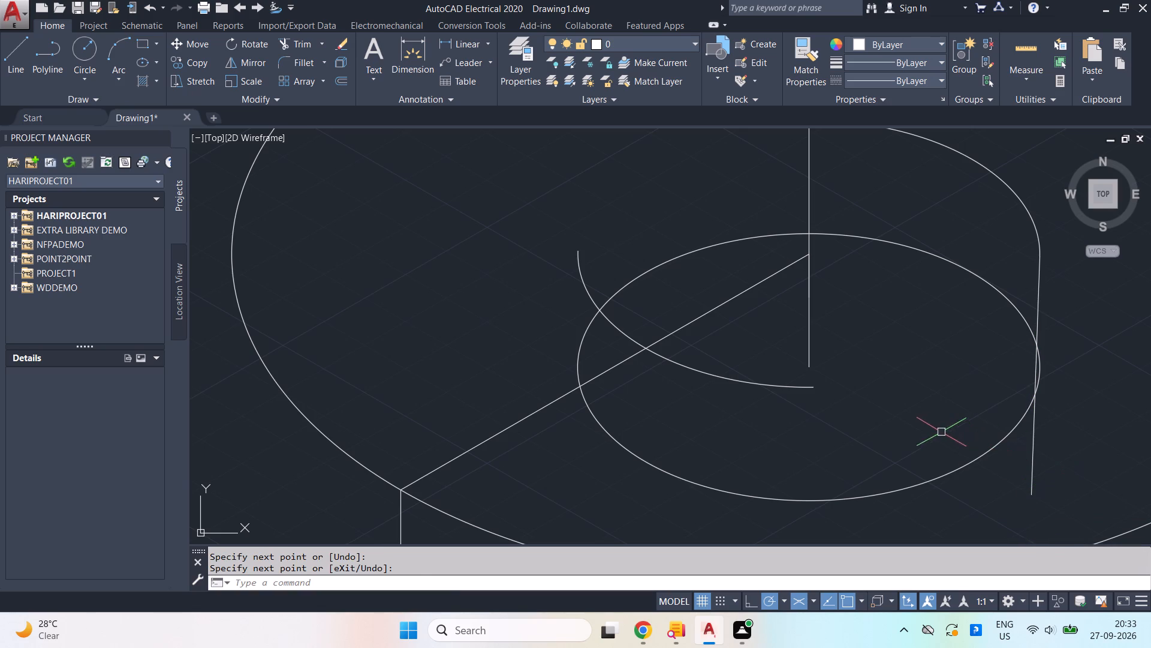
Trim the part of the lower isocircle between the front arc and the cylinder's radial line.
scroll(883, 358, "down", 1)
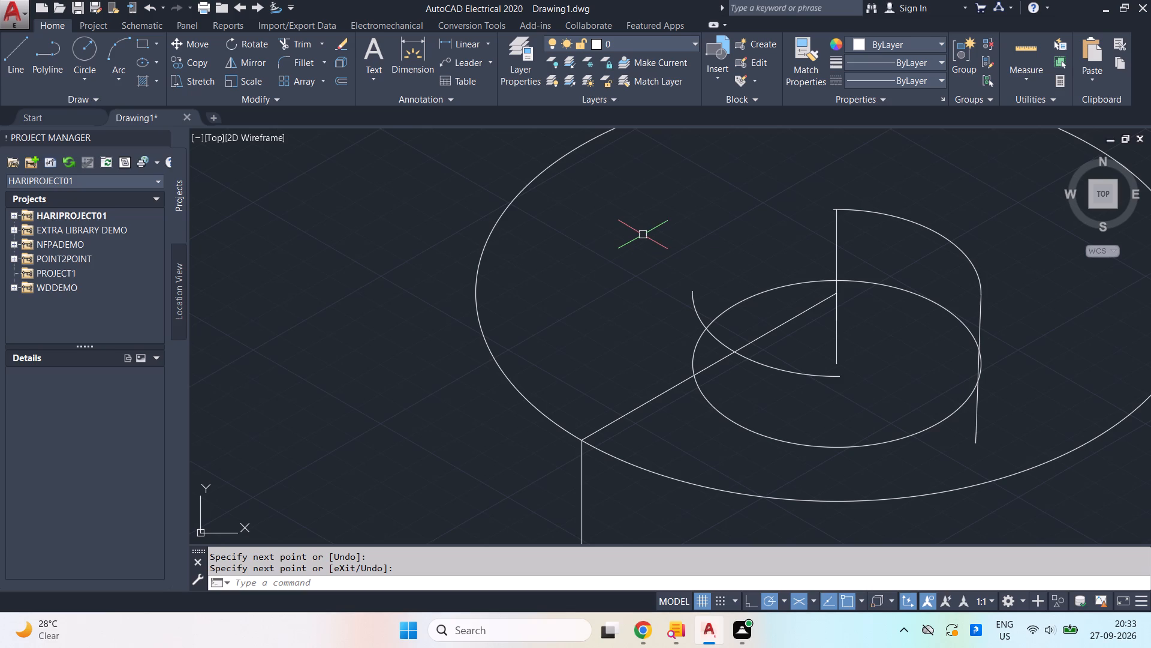
type("tr")
key("Return")
key("Return")
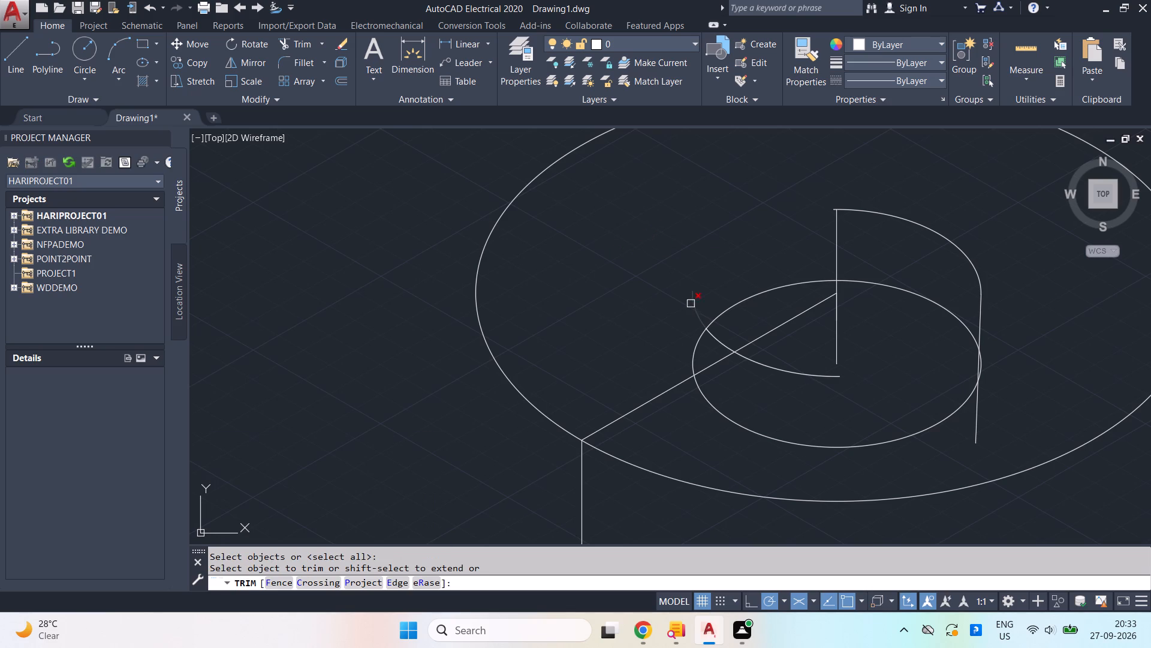
left_click(695, 344)
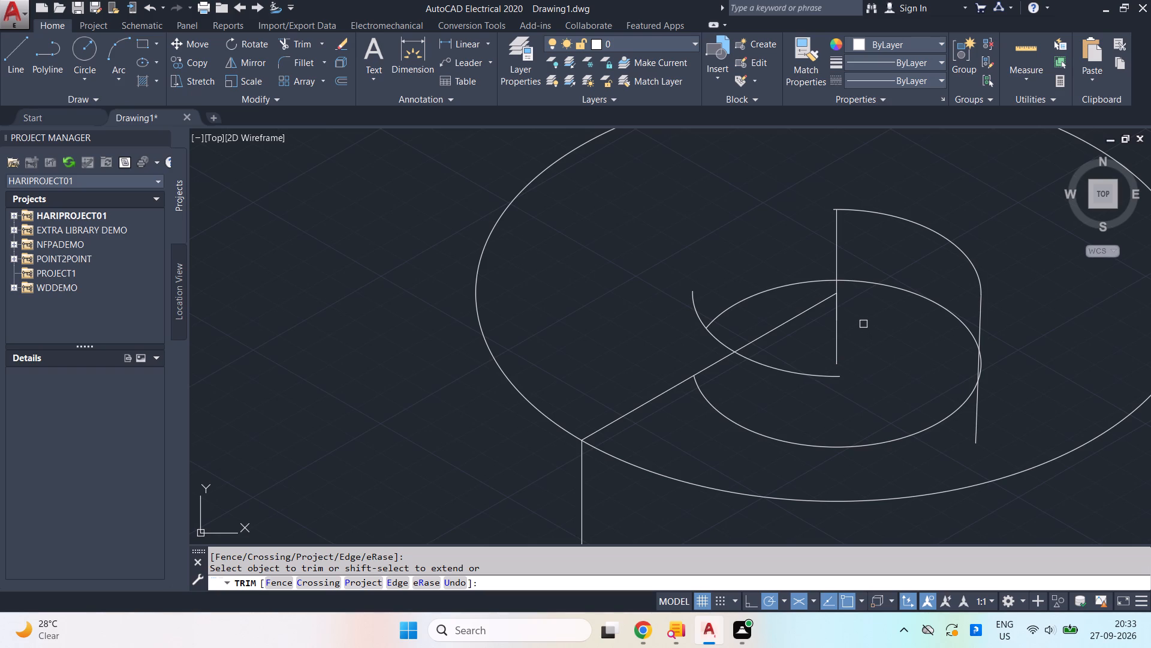
key("Escape")
key("Escape")
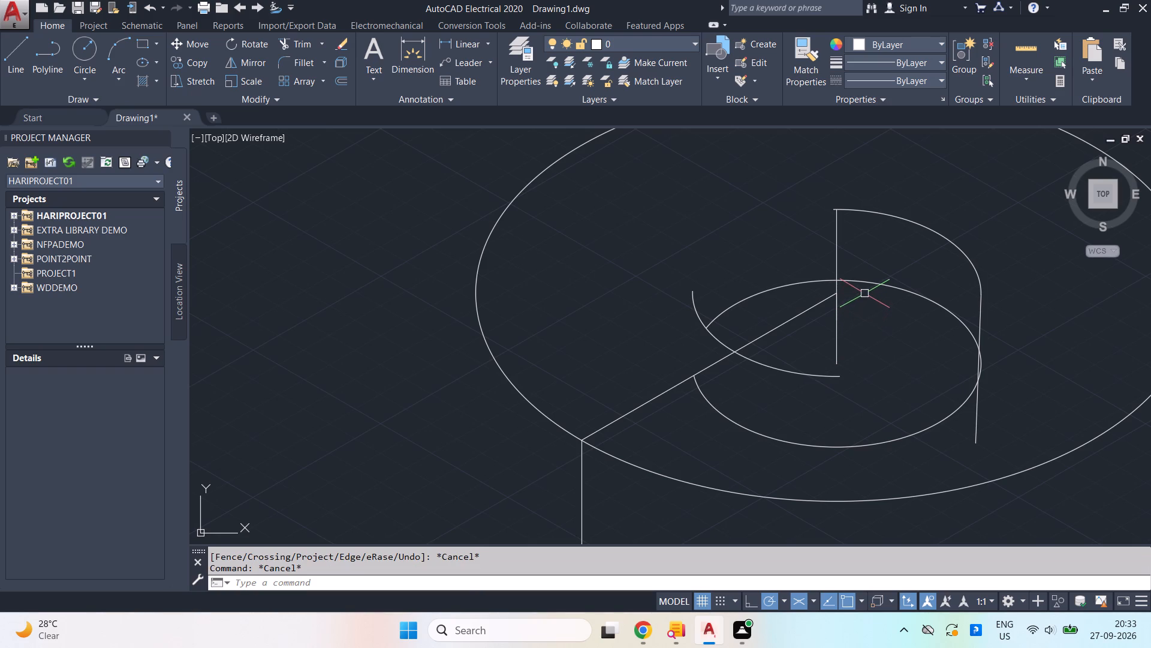
Draw a line about 34.4 units long at 330°, starting 6 units from the top face's centre along the radial line.
scroll(863, 291, "down", 1)
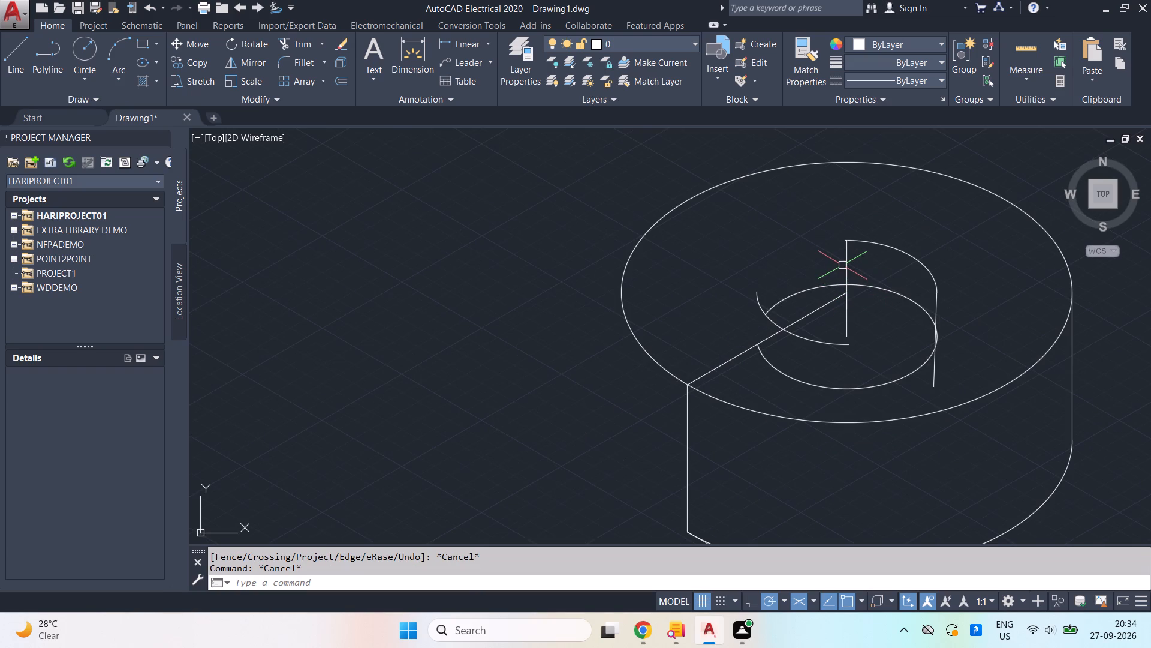
scroll(842, 258, "up", 1)
scroll(842, 258, "down", 1)
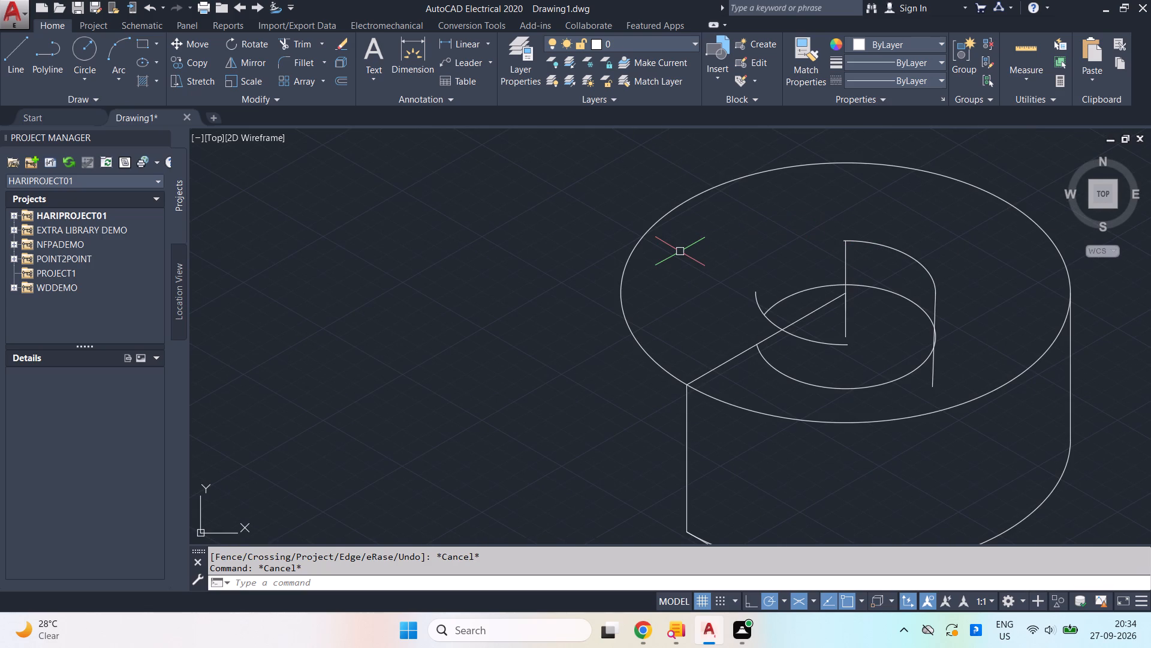
key("l")
key("Return")
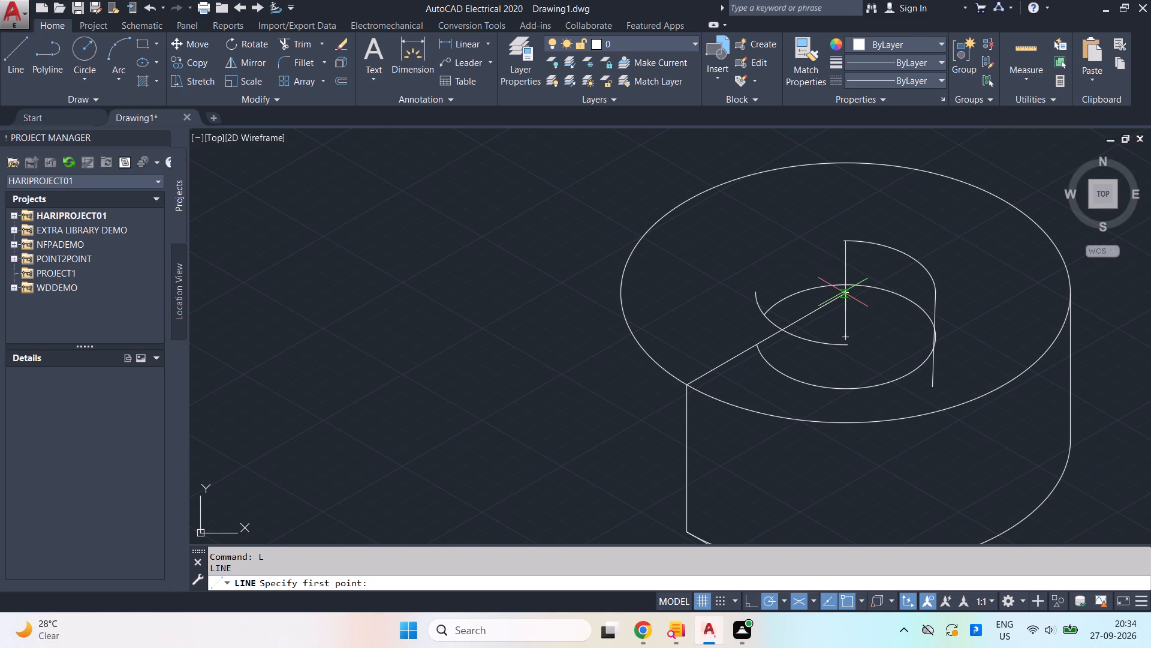
scroll(843, 292, "up", 3)
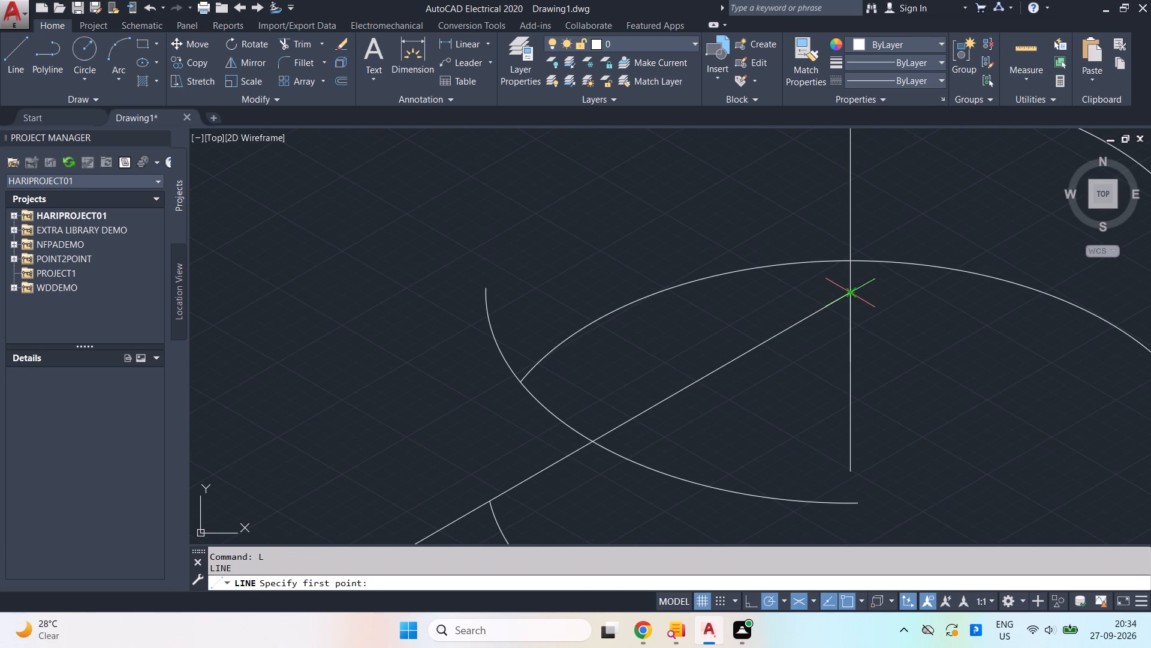
scroll(842, 284, "down", 4)
middle_click_drag(842, 283, 798, 203)
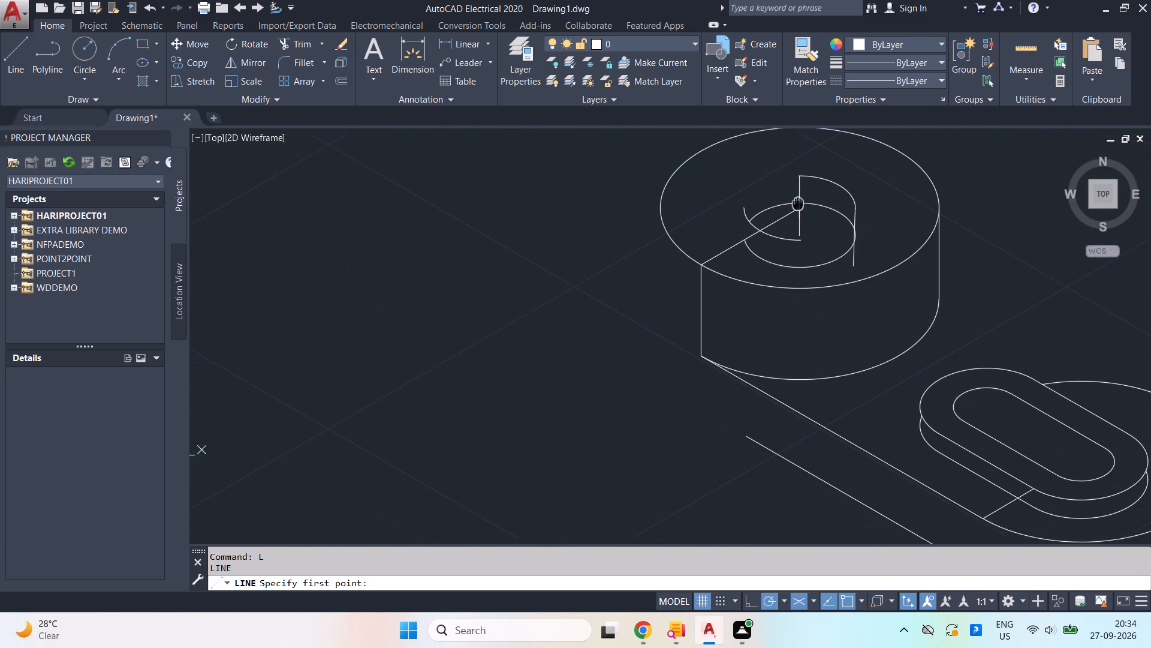
middle_click_drag(798, 203, 795, 198)
scroll(804, 200, "up", 2)
scroll(804, 200, "down", 1)
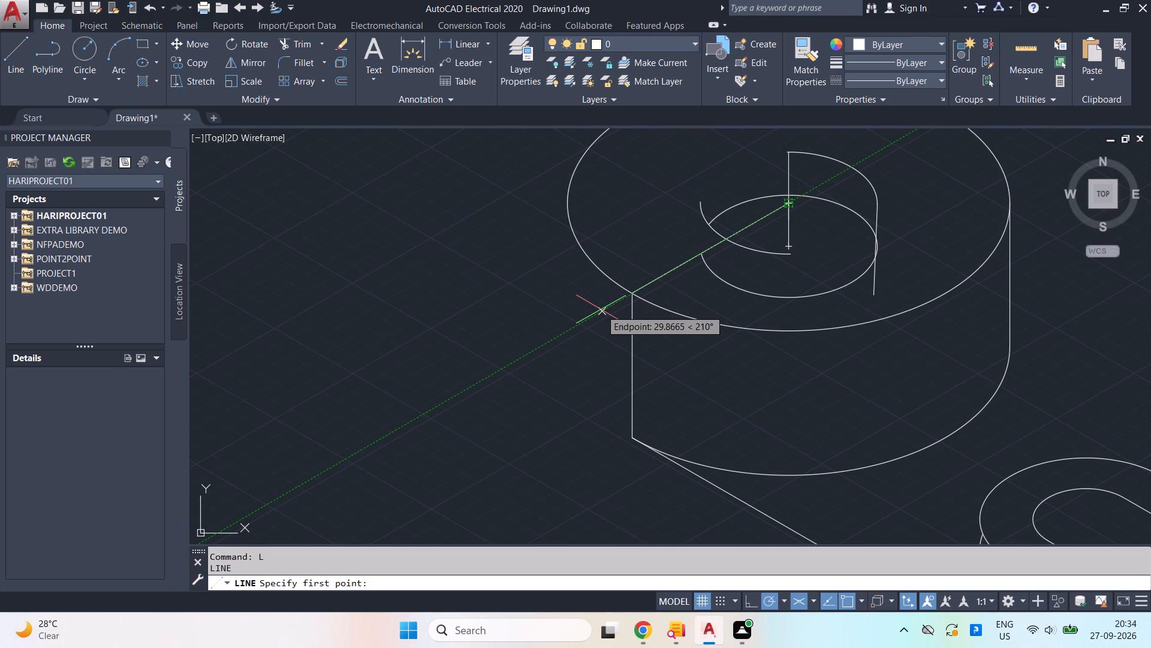
key("6")
key("Return")
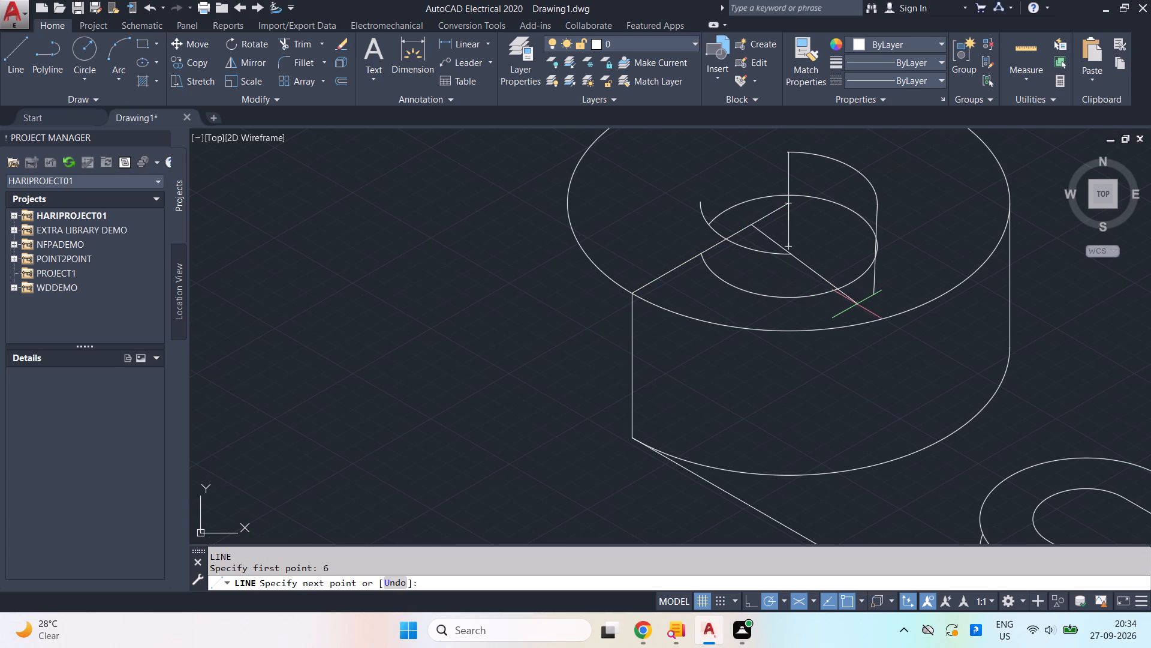
scroll(858, 308, "down", 2)
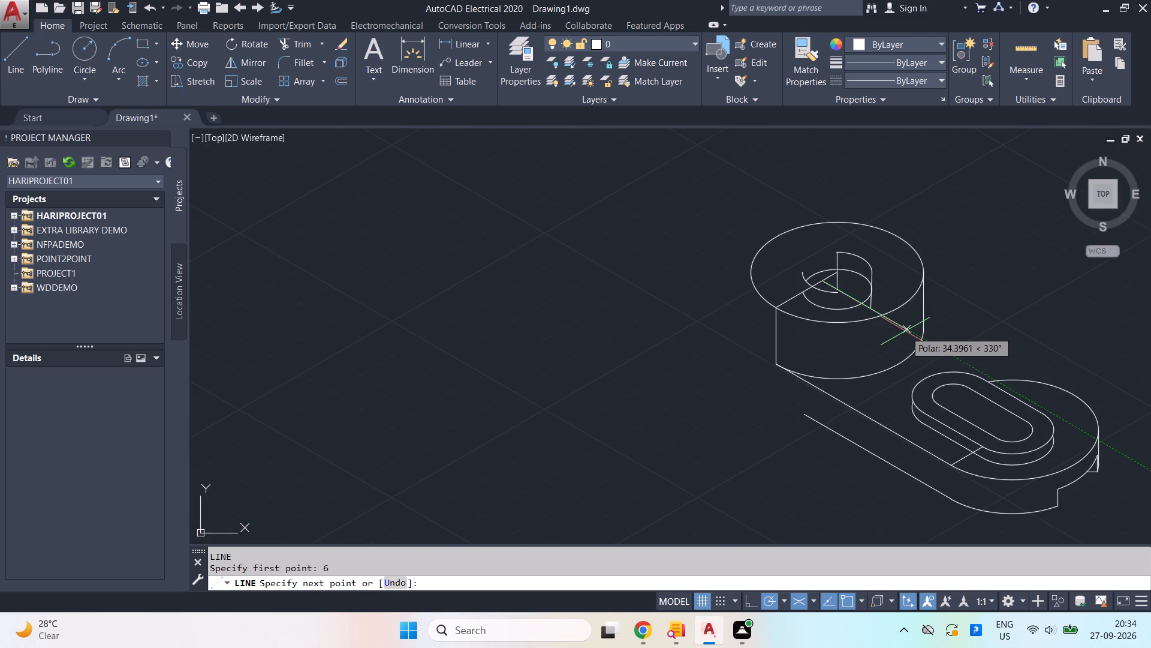
left_click(905, 331)
key("space")
Trim the front part of the lower isocircle between the radial line and the 330° line.
scroll(828, 281, "up", 2)
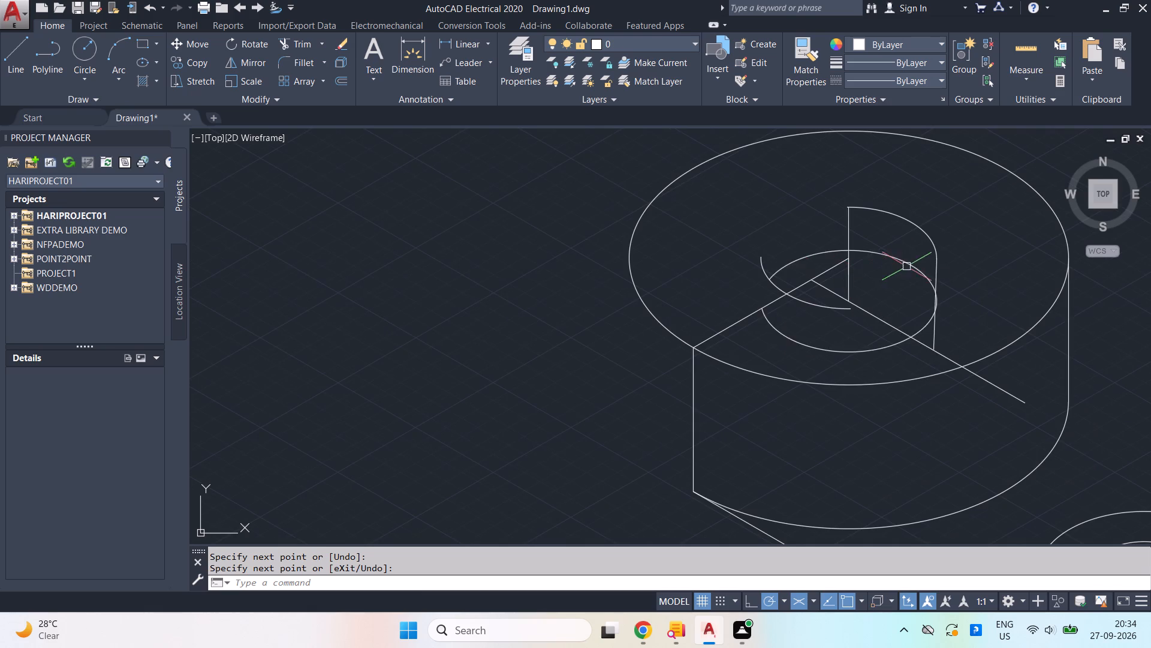
type("tr")
key("Return")
key("Return")
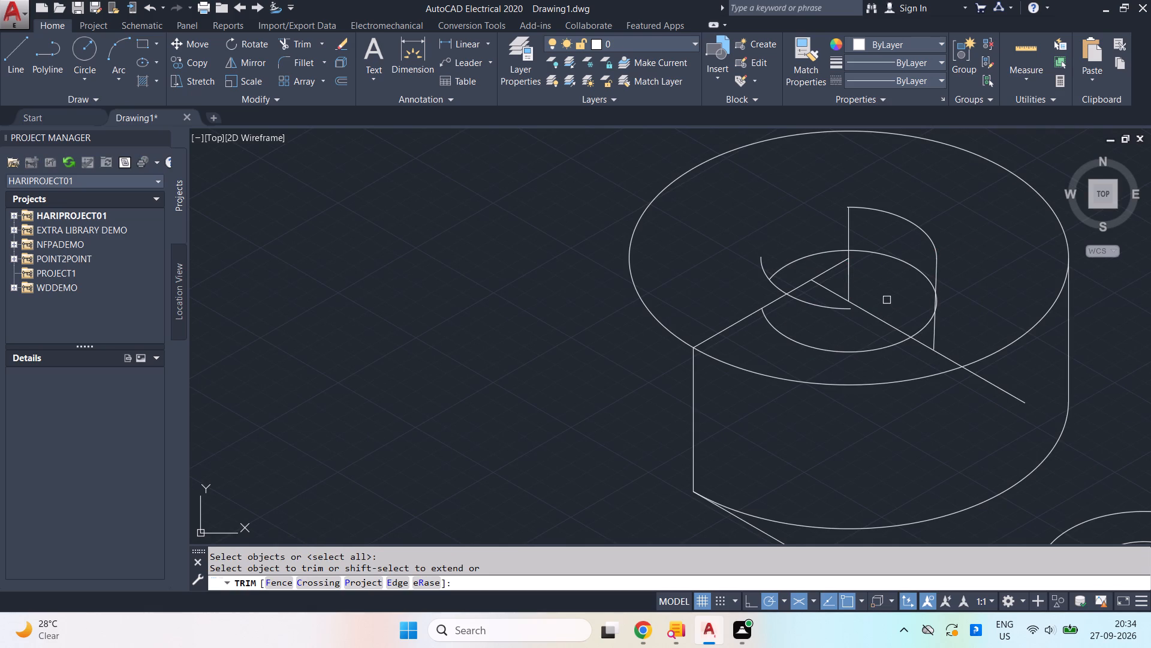
left_click(873, 348)
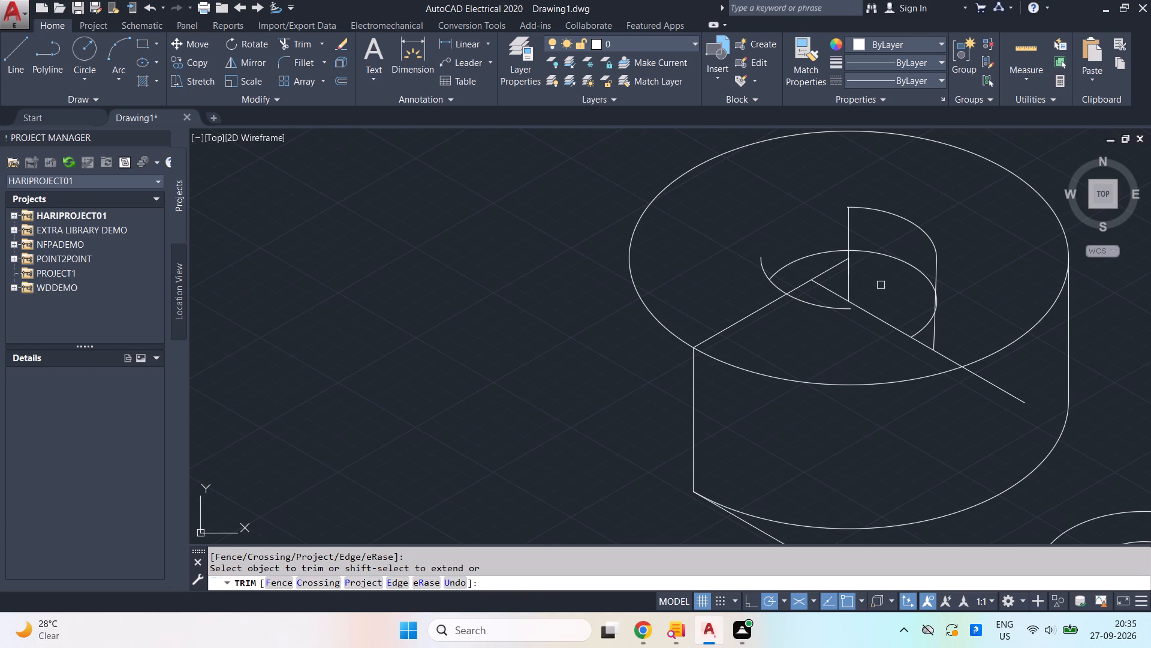
scroll(866, 278, "up", 1)
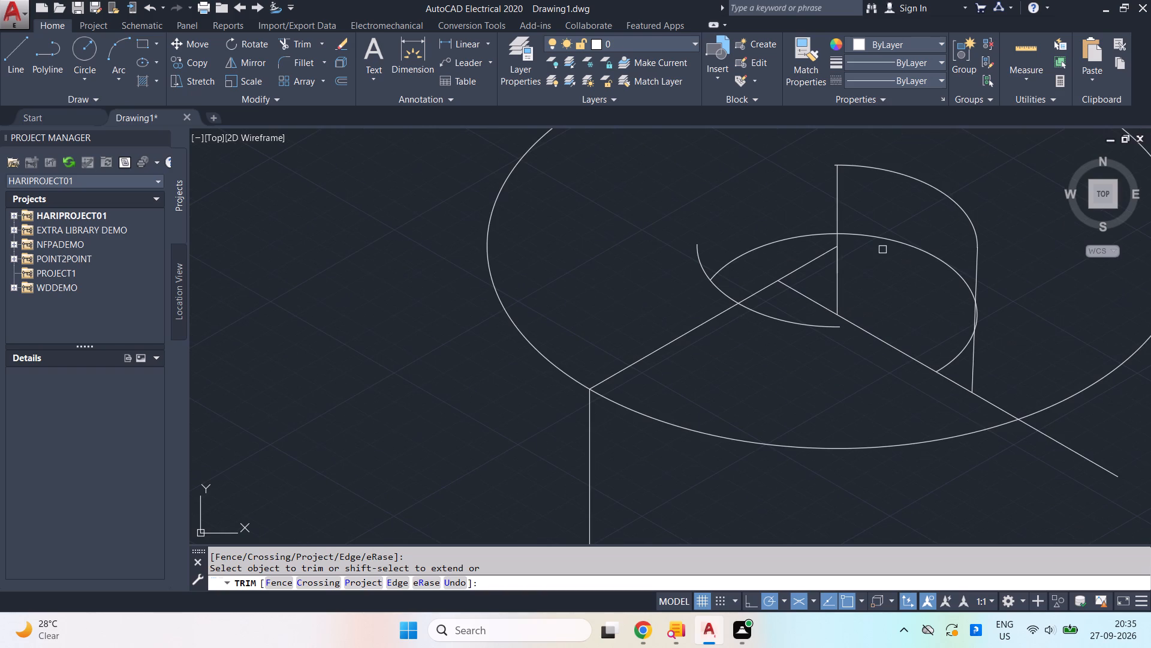
key("Escape")
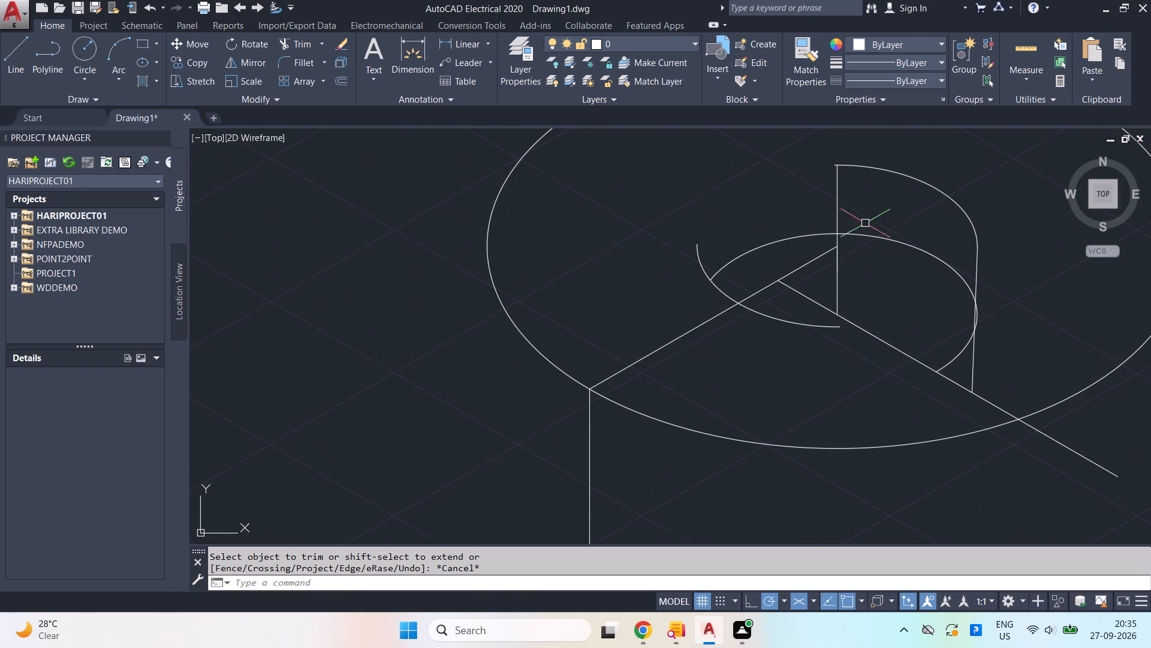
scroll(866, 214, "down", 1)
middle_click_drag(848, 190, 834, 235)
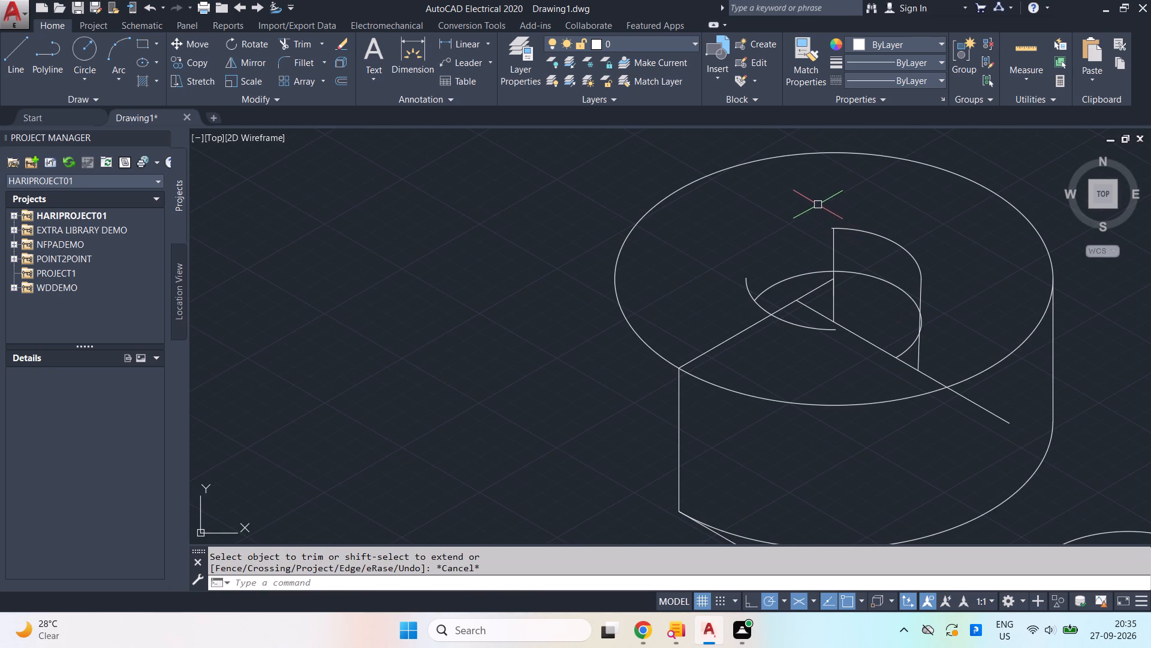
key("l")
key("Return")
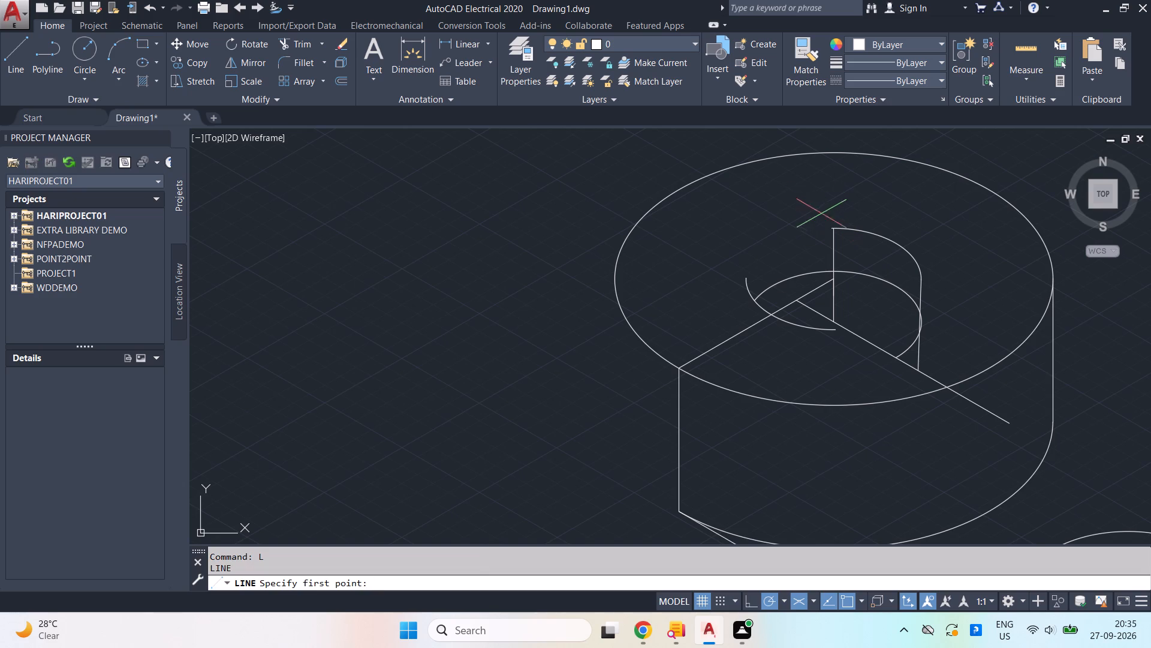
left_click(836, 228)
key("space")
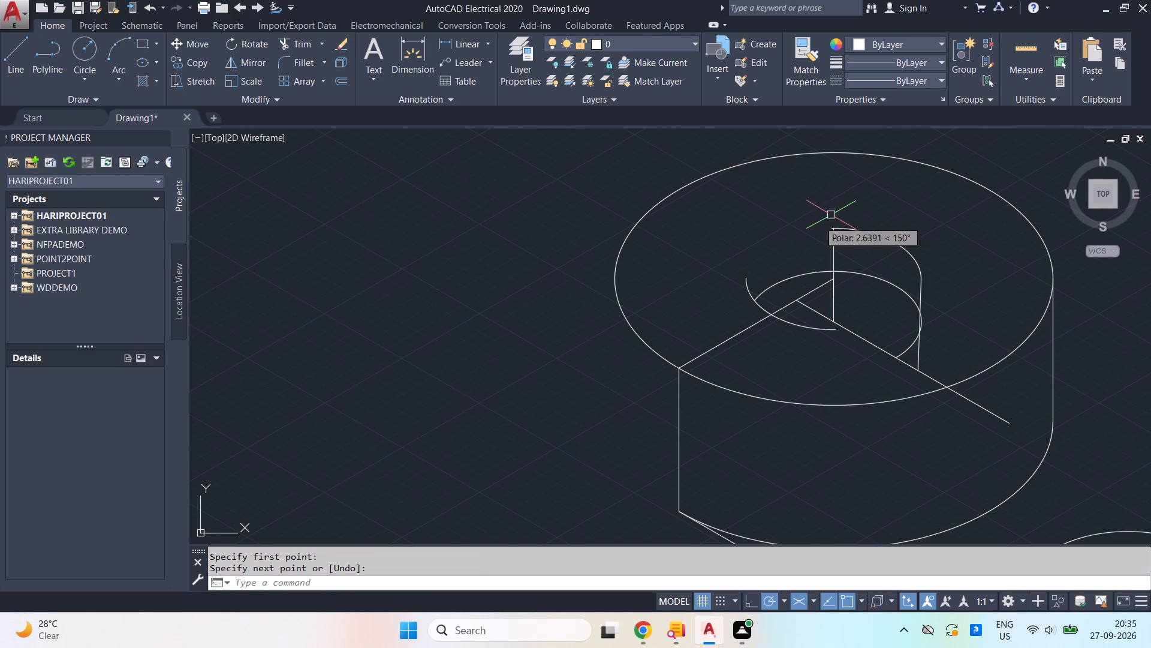
Draw a line at 150° from the upper end of the vertical centre line, where the rear arc starts, out past the cylinder's top rim.
key("space")
left_click(831, 231)
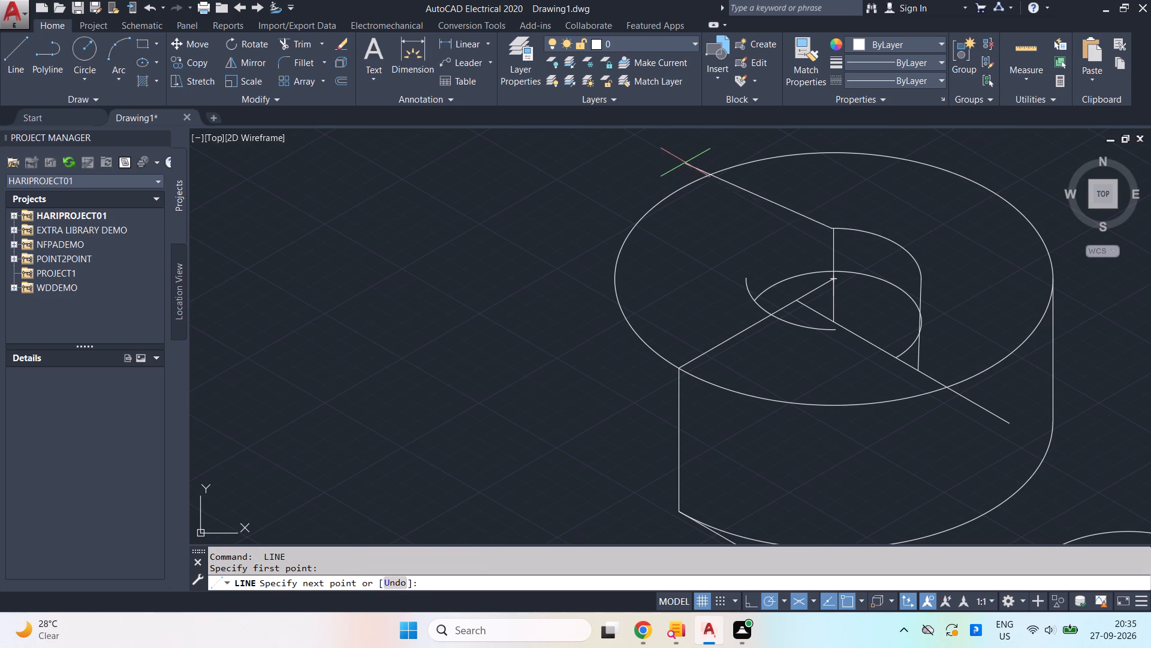
middle_click_drag(685, 180, 698, 237)
scroll(694, 218, "up", 1)
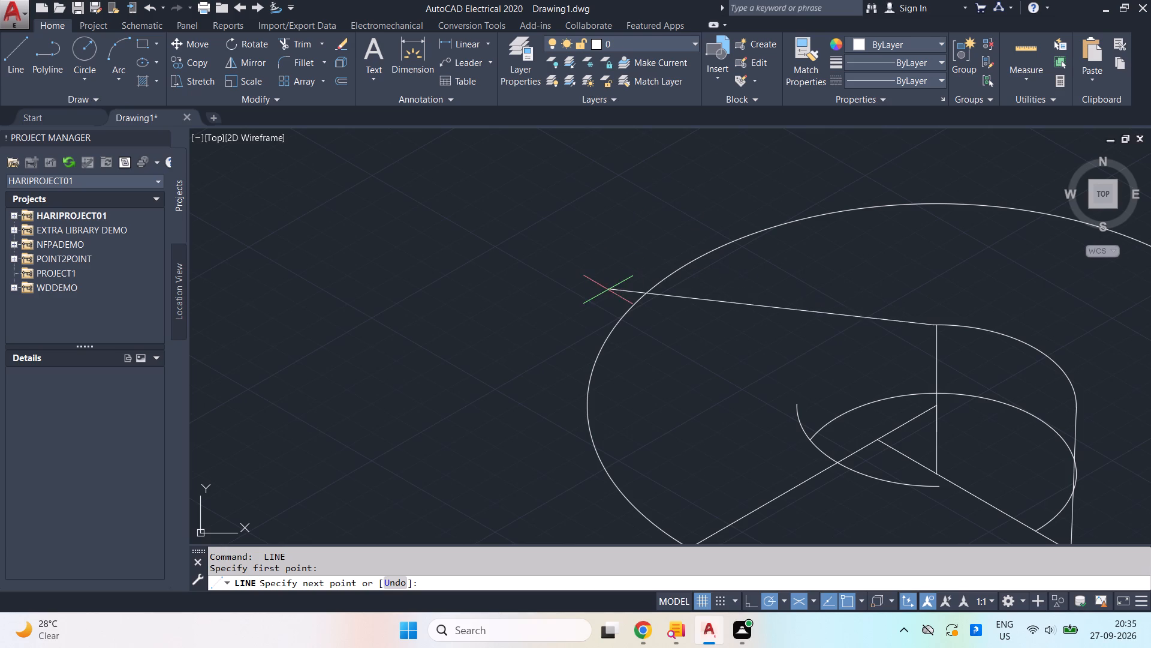
left_click(778, 598)
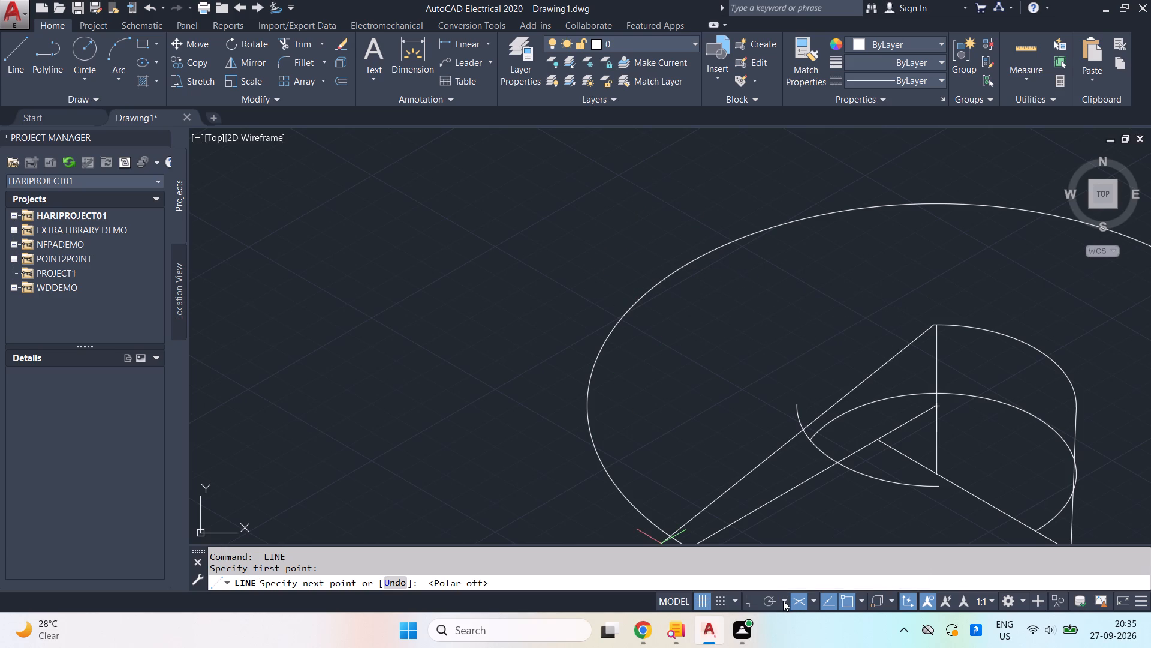
left_click(783, 601)
left_click(836, 470)
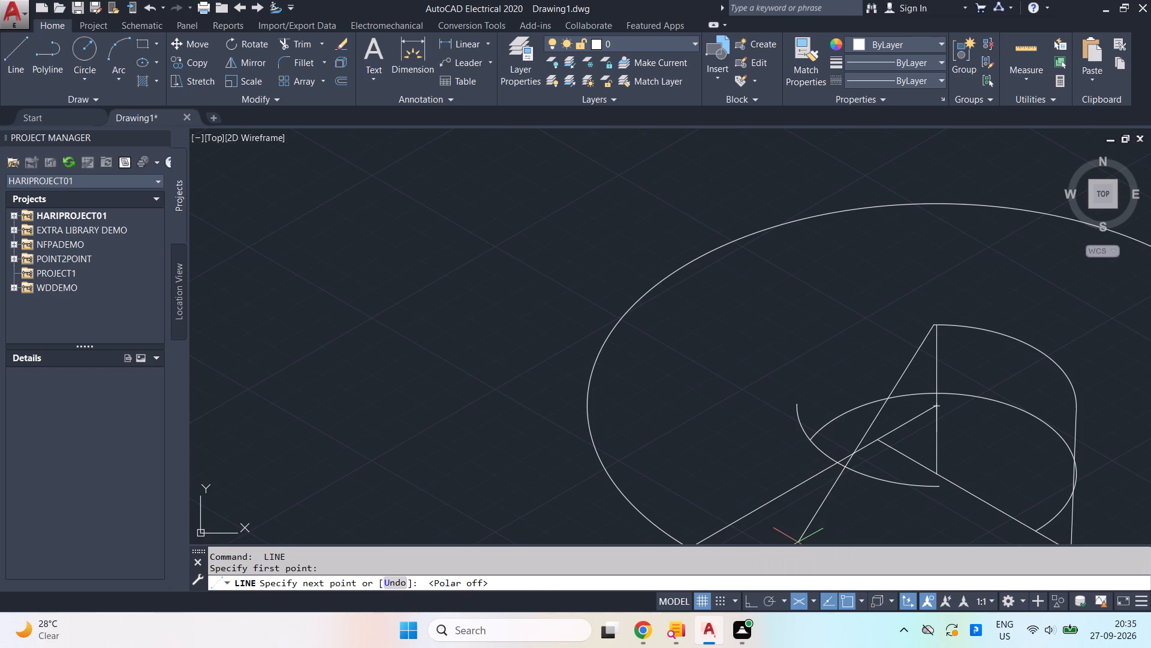
left_click(767, 601)
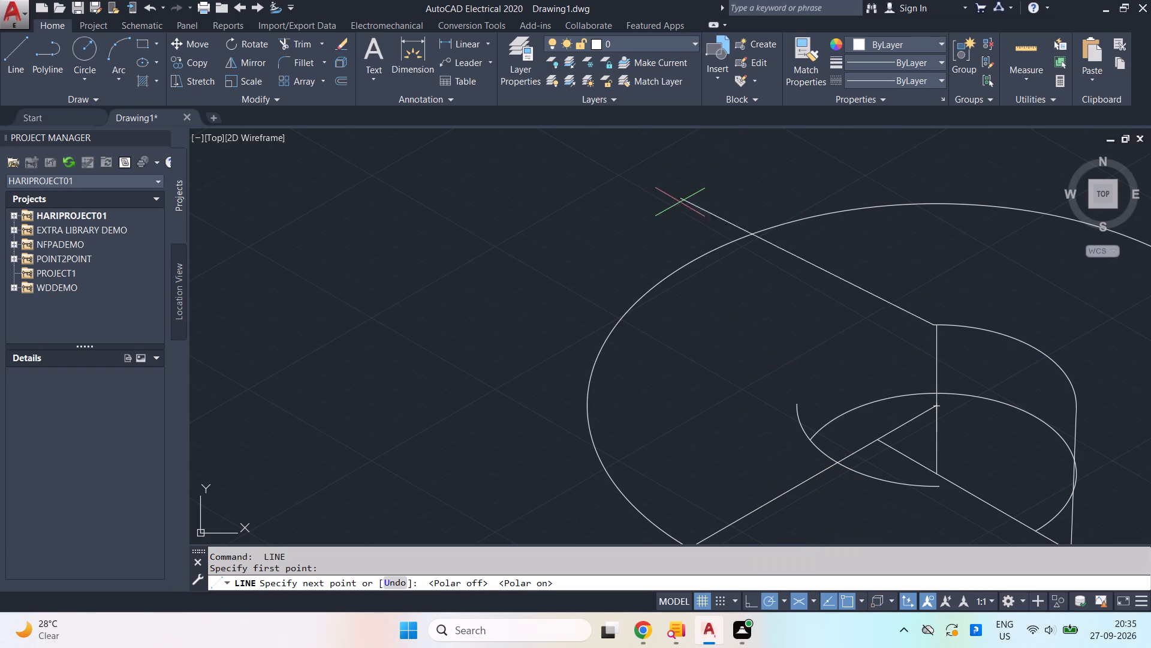
middle_click_drag(679, 210, 712, 280)
scroll(712, 280, "down", 3)
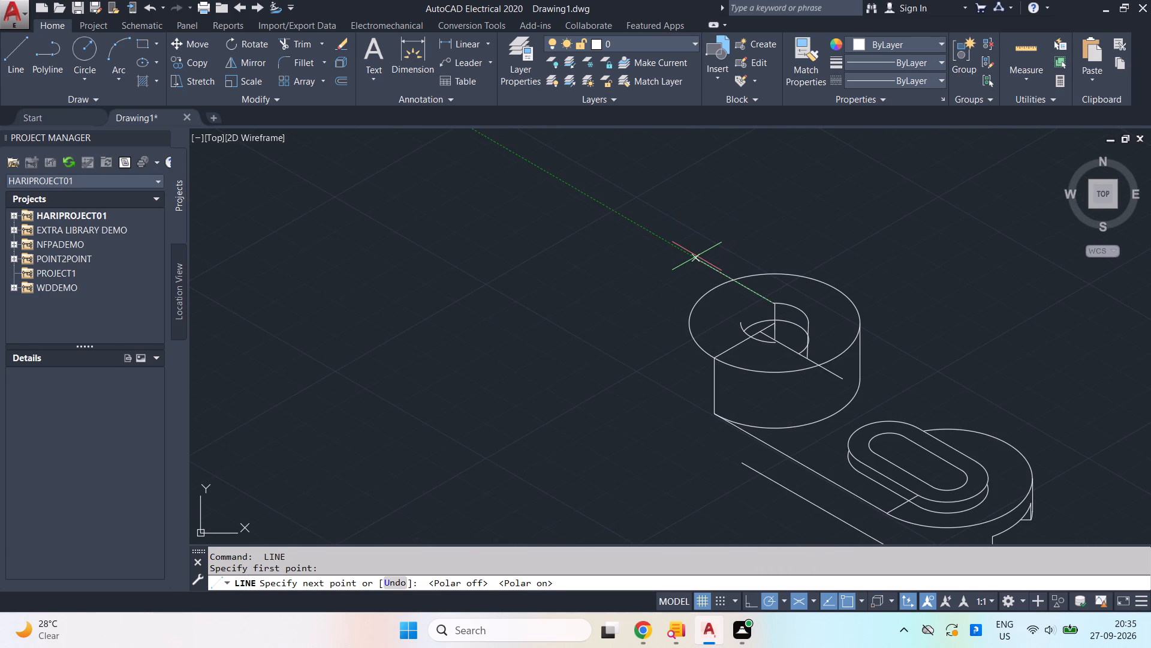
left_click(697, 256)
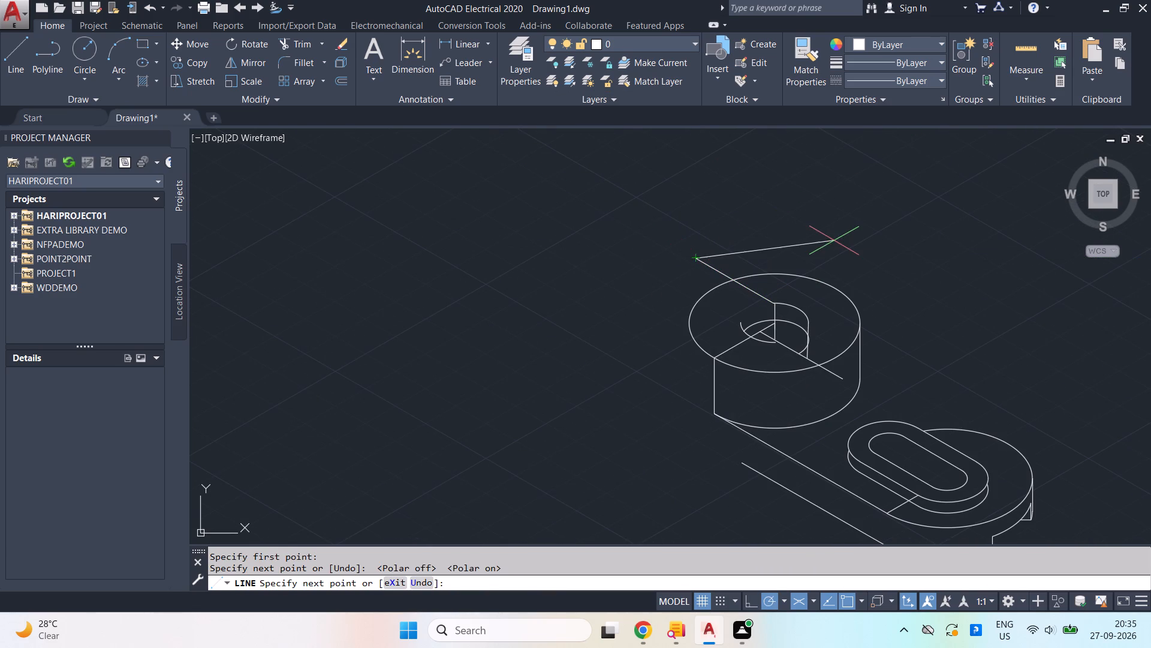
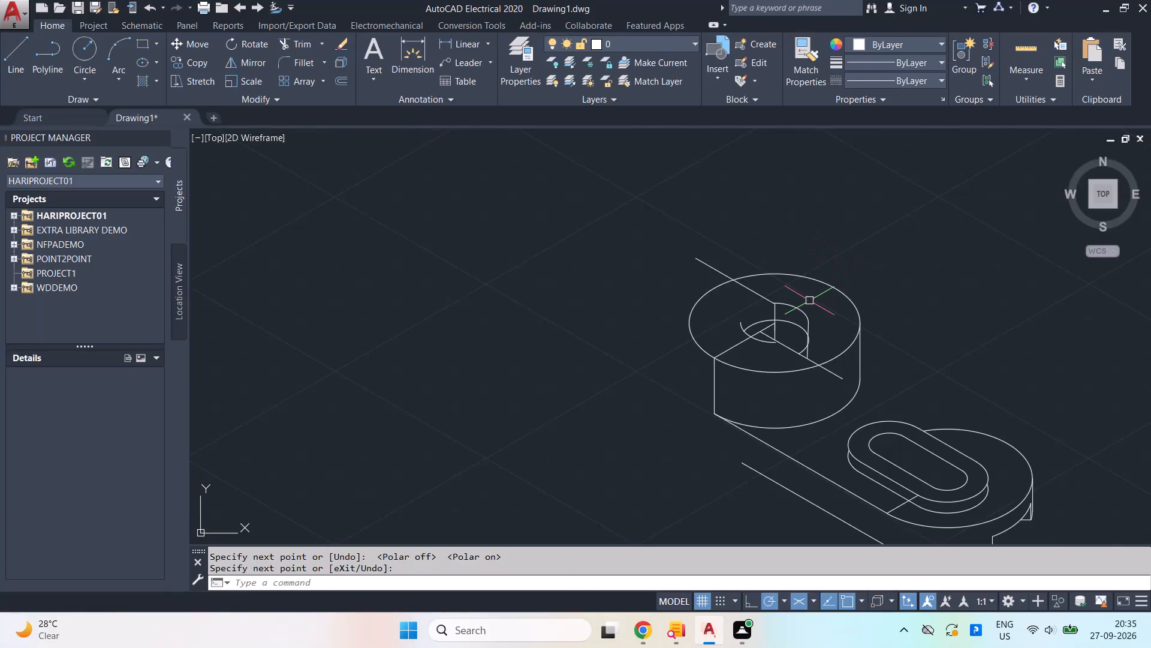
Draw a line at 150° from the rear end of the front arc, out past the cylinder's top rim.
scroll(805, 302, "up", 1)
middle_click(805, 302)
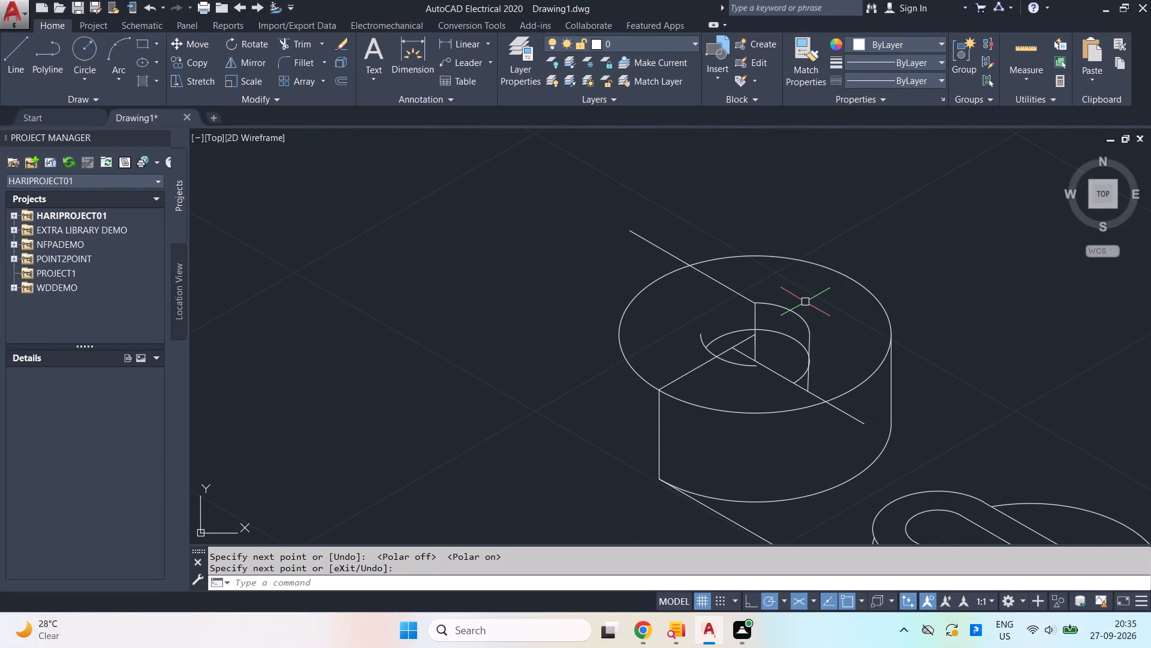
scroll(805, 302, "up", 1)
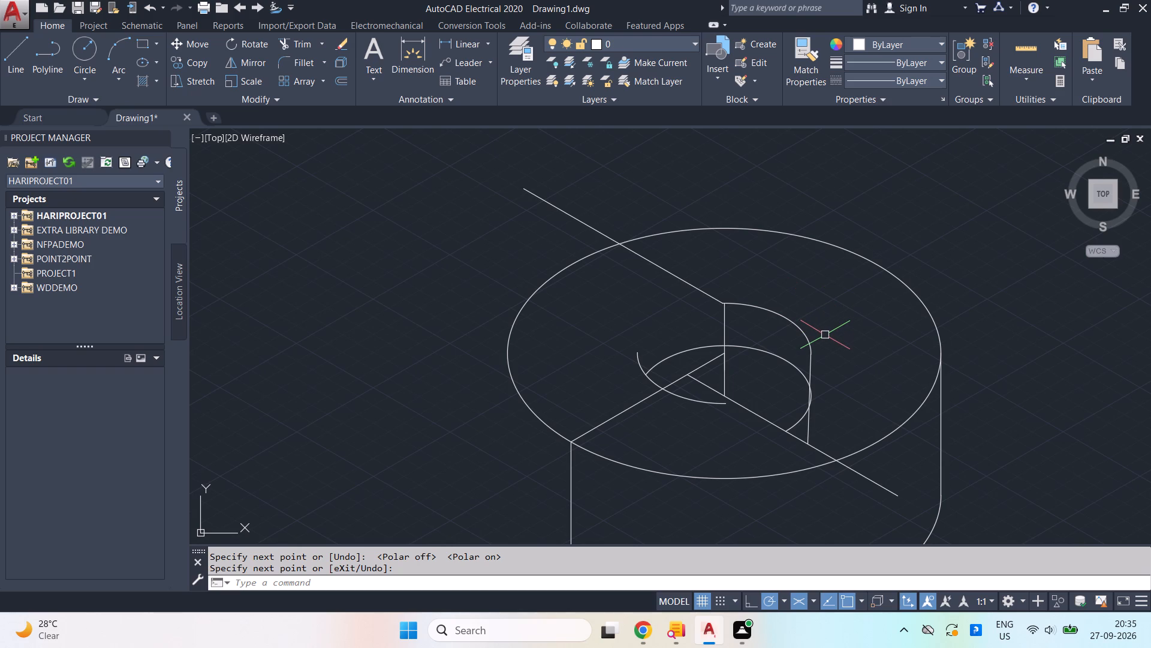
key("l")
key("Return")
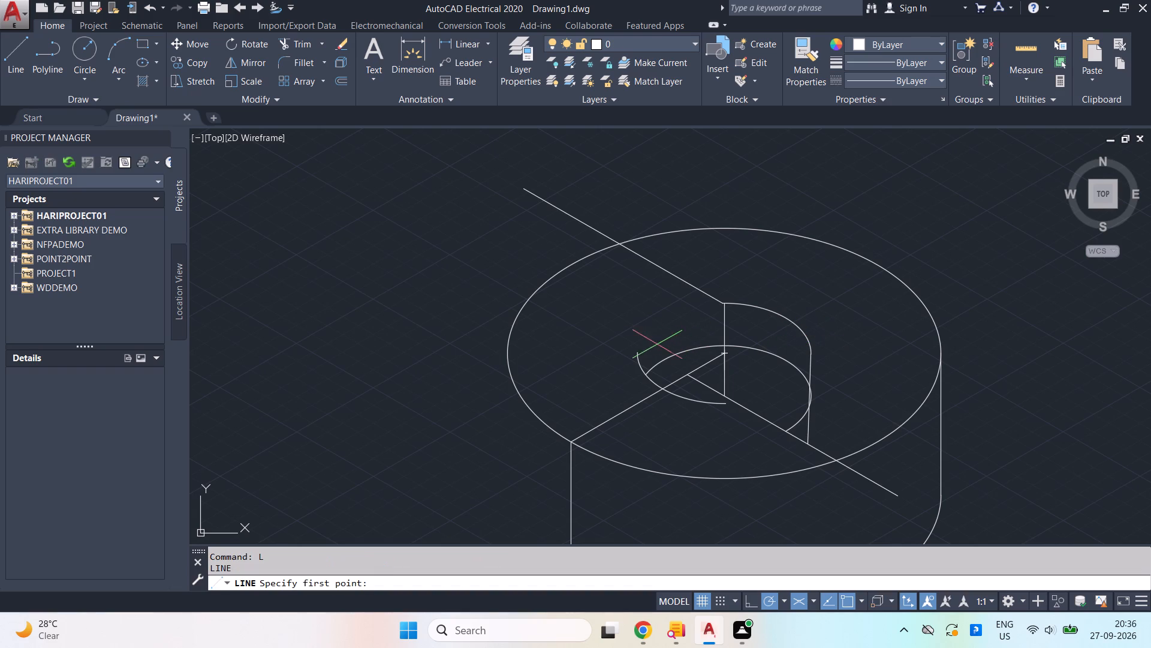
left_click(640, 353)
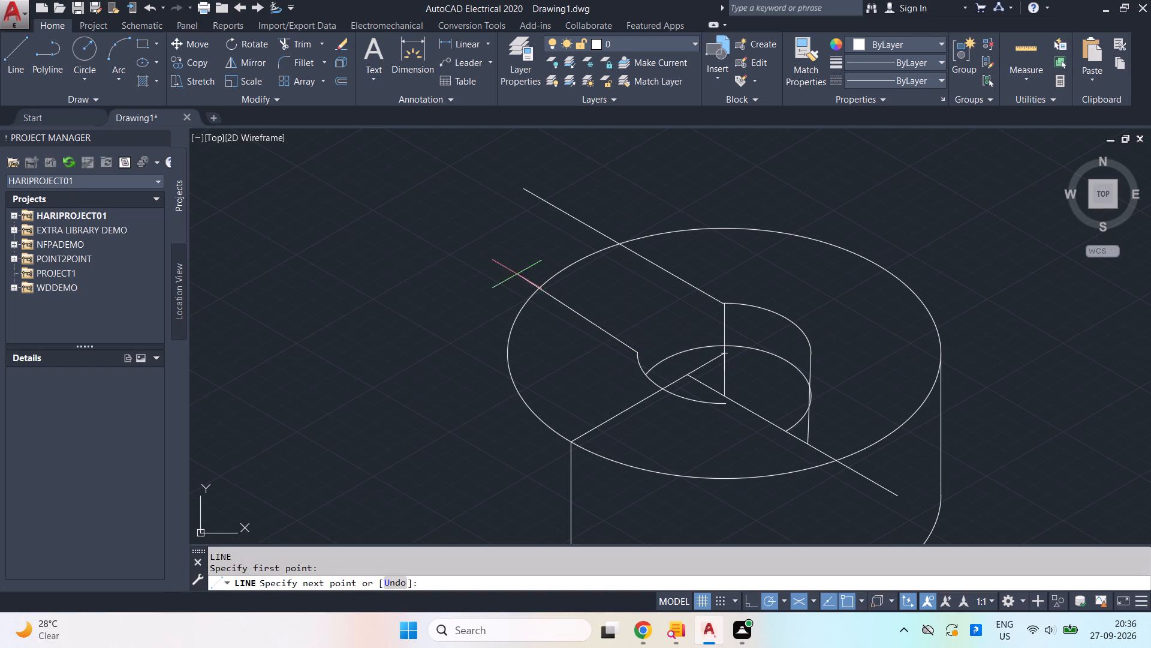
left_click(496, 272)
key("space")
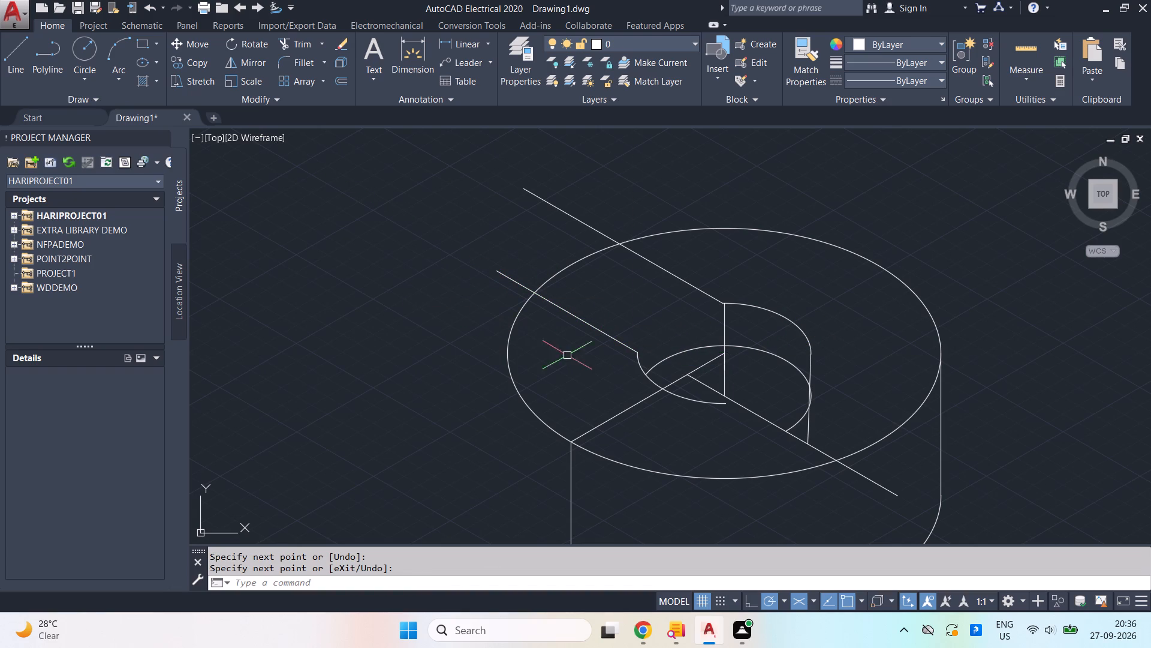
Draw a line about 23.6 units long at 330° from the other end of the front arc, past the top rim.
key("space")
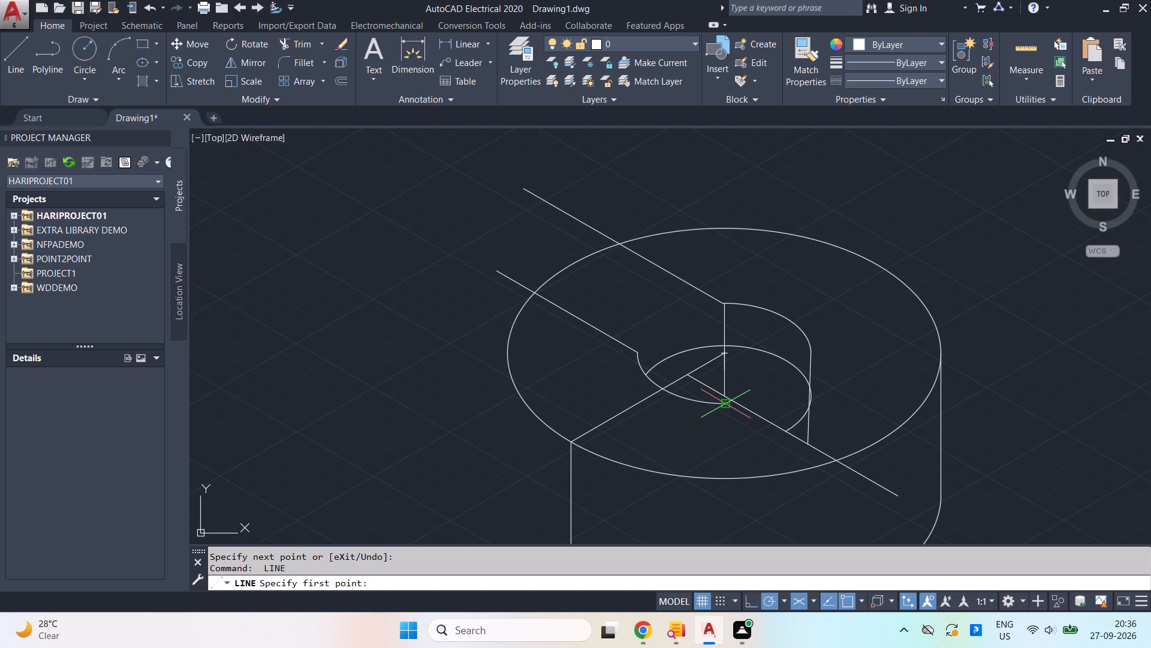
left_click(725, 404)
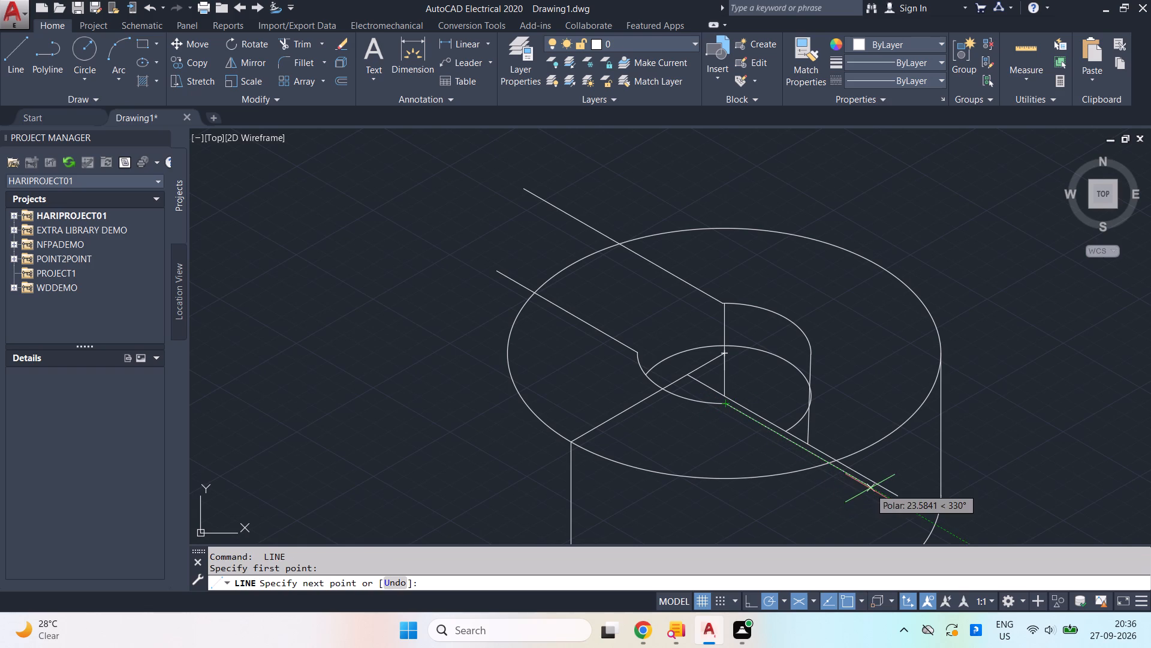
left_click(870, 488)
key("space")
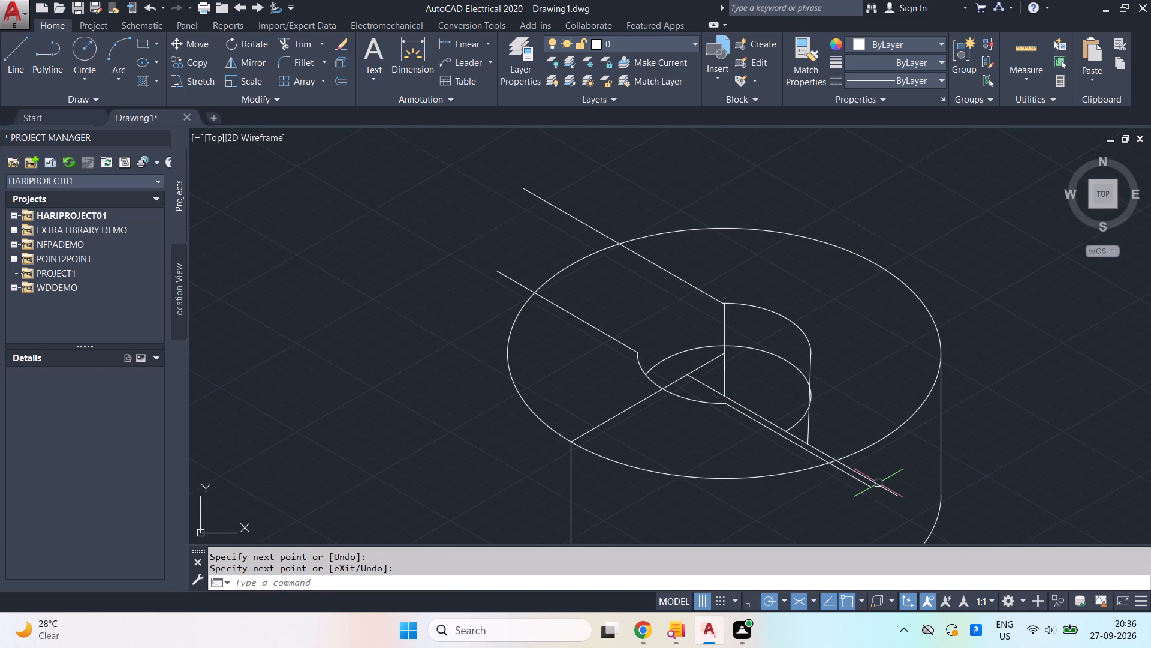
Erase the earlier 330° line that starts 6 units from the centre along the radial line.
left_click(878, 483)
key("Delete")
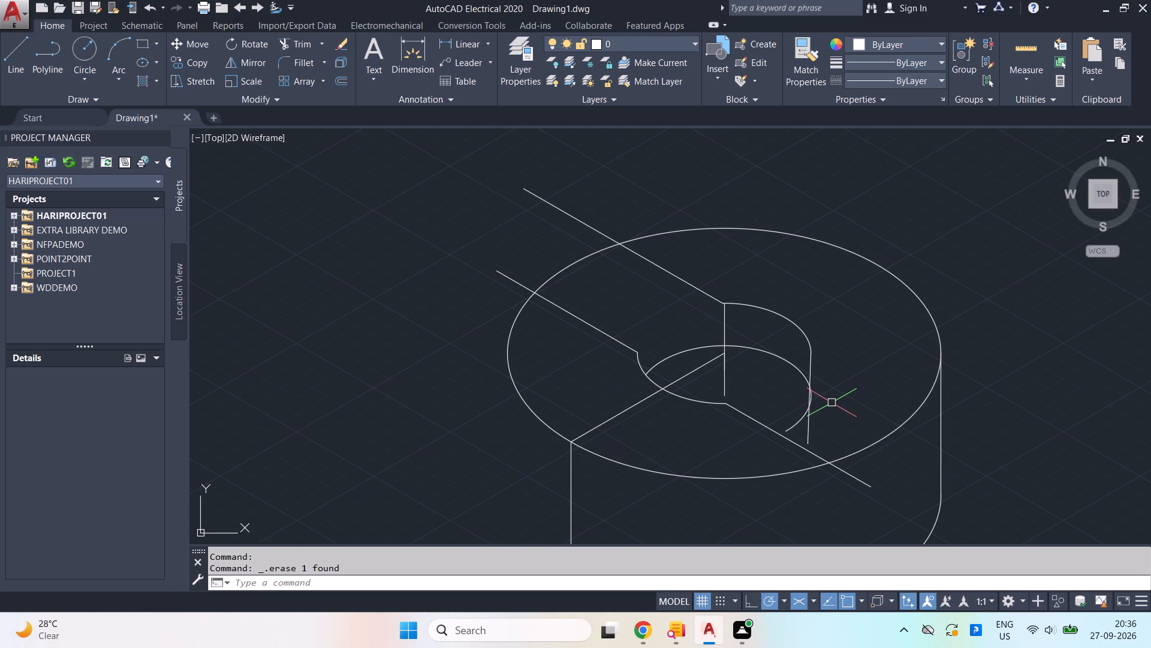
Draw a line about 19.4 units long at 330° from the end of the rear arc, where the hole's near-vertical side line starts.
key("l")
key("Return")
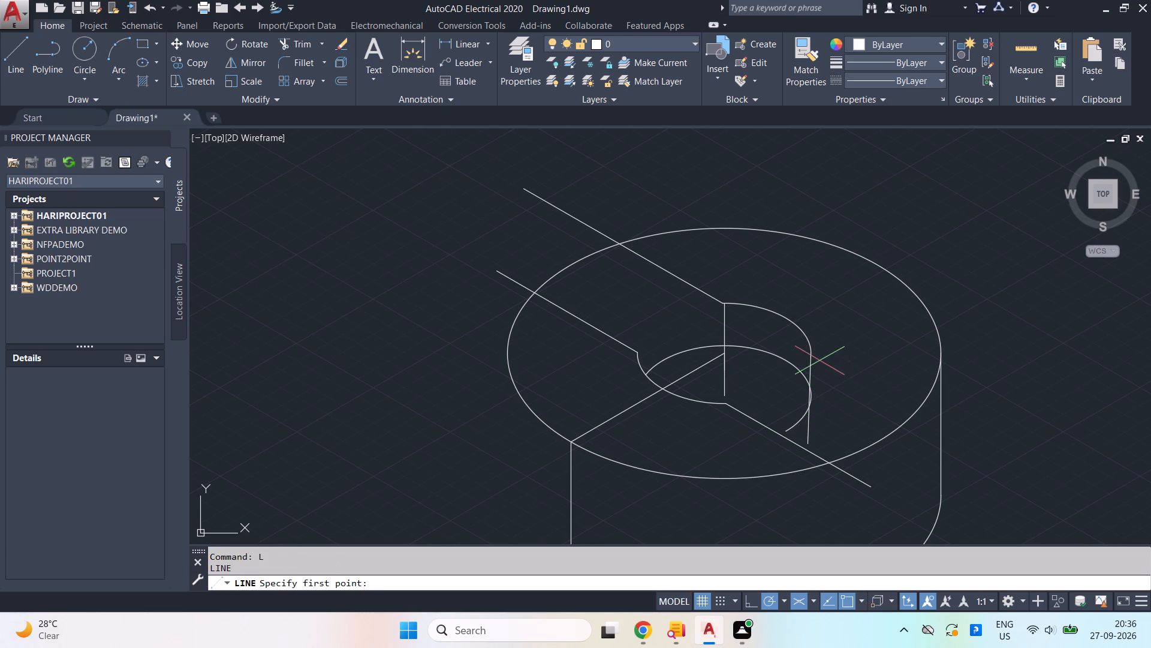
left_click(809, 353)
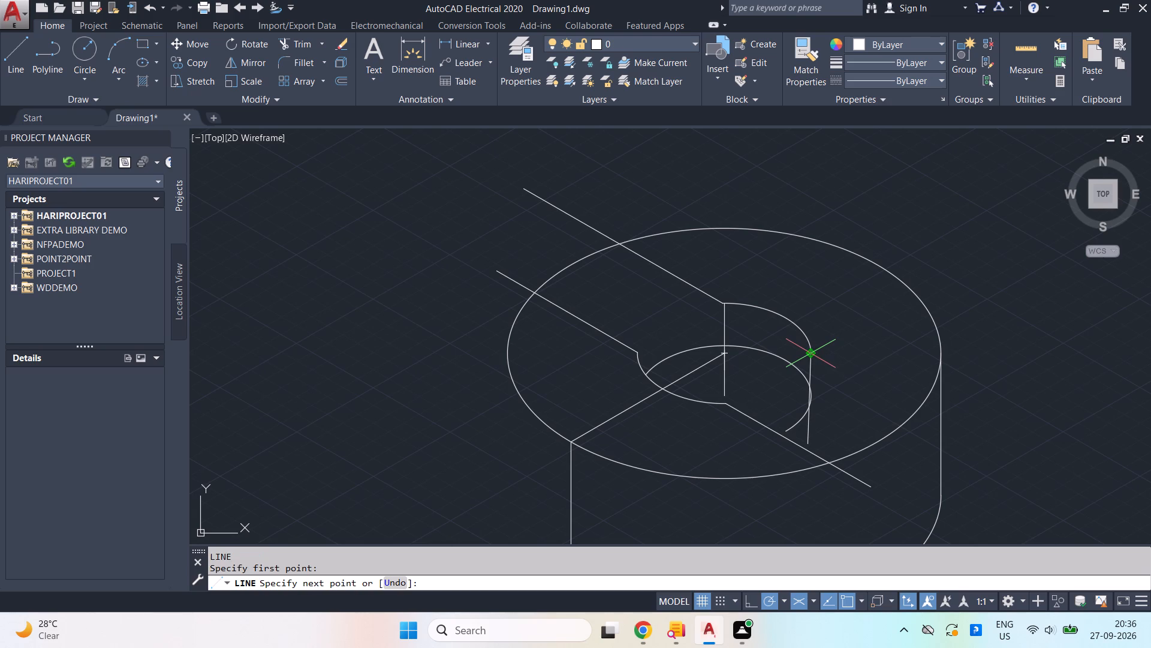
left_click(929, 424)
key("space")
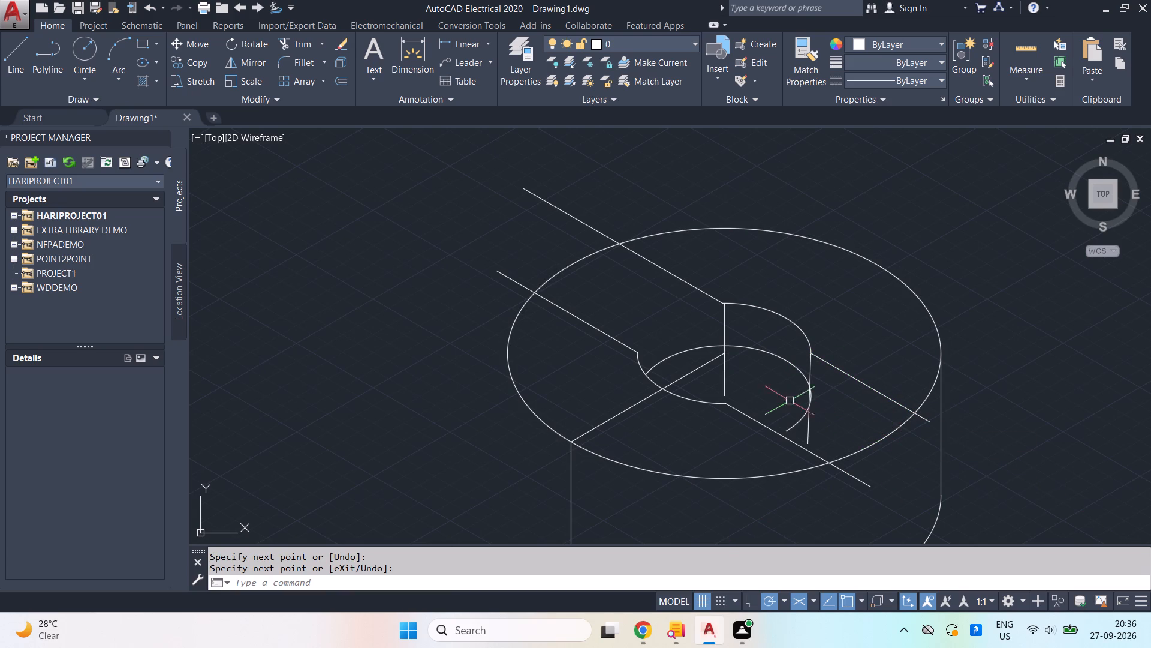
Extend the front end of the lower isocircle arc to the 330° line coming from the front arc.
type("ex")
key("Return")
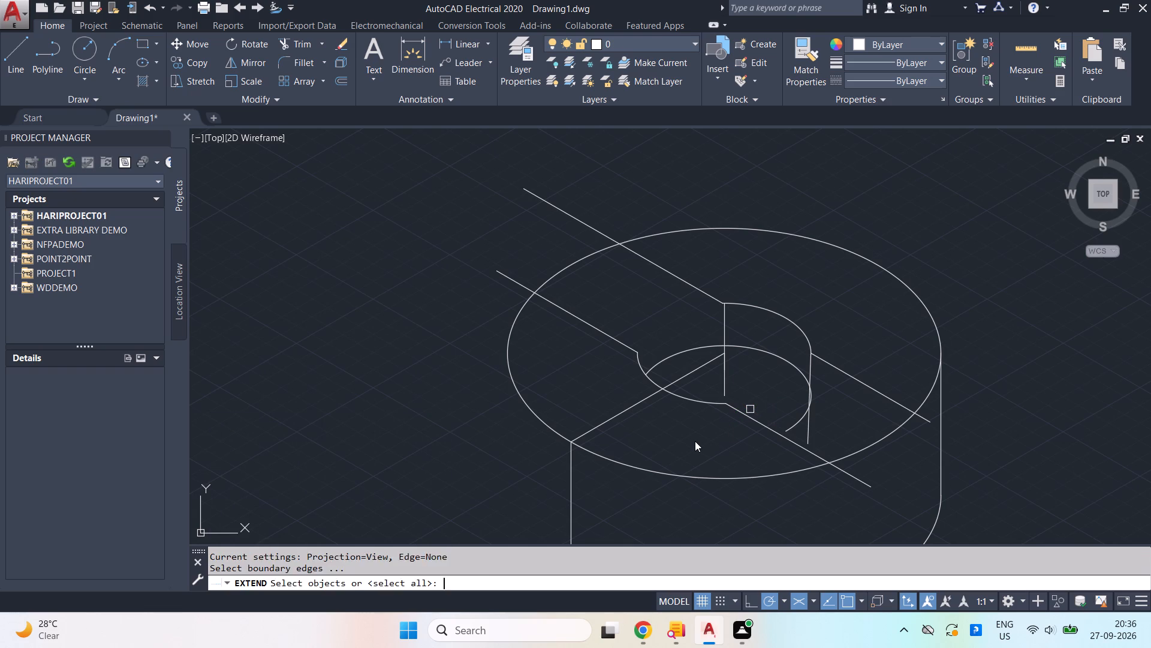
key("Return")
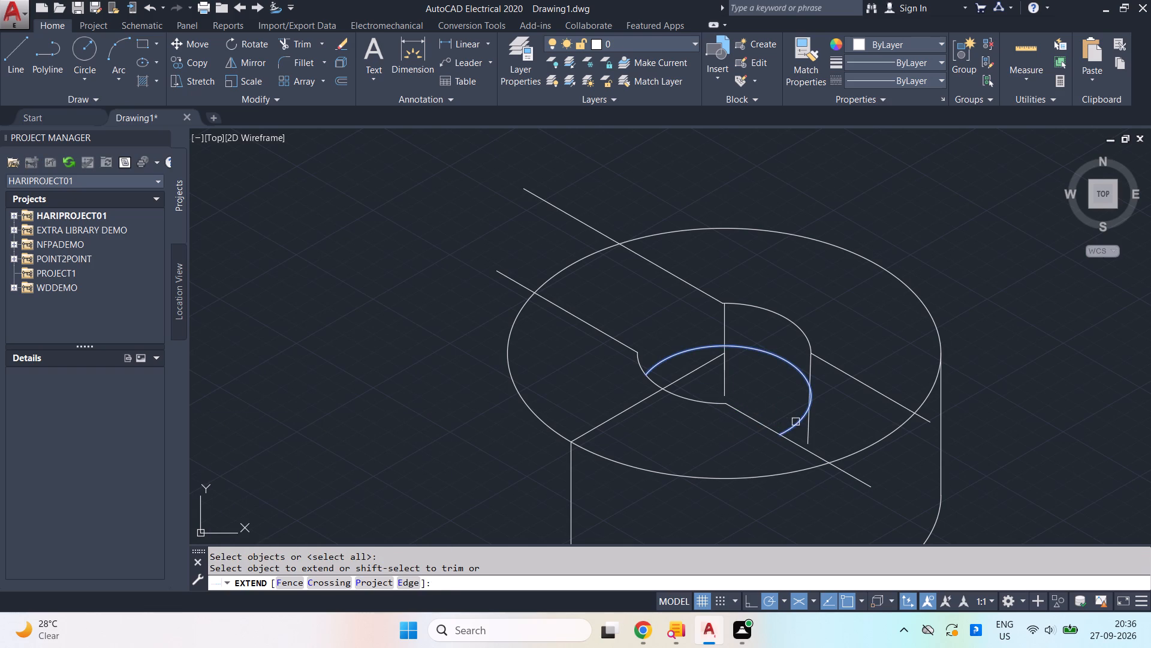
left_click(796, 422)
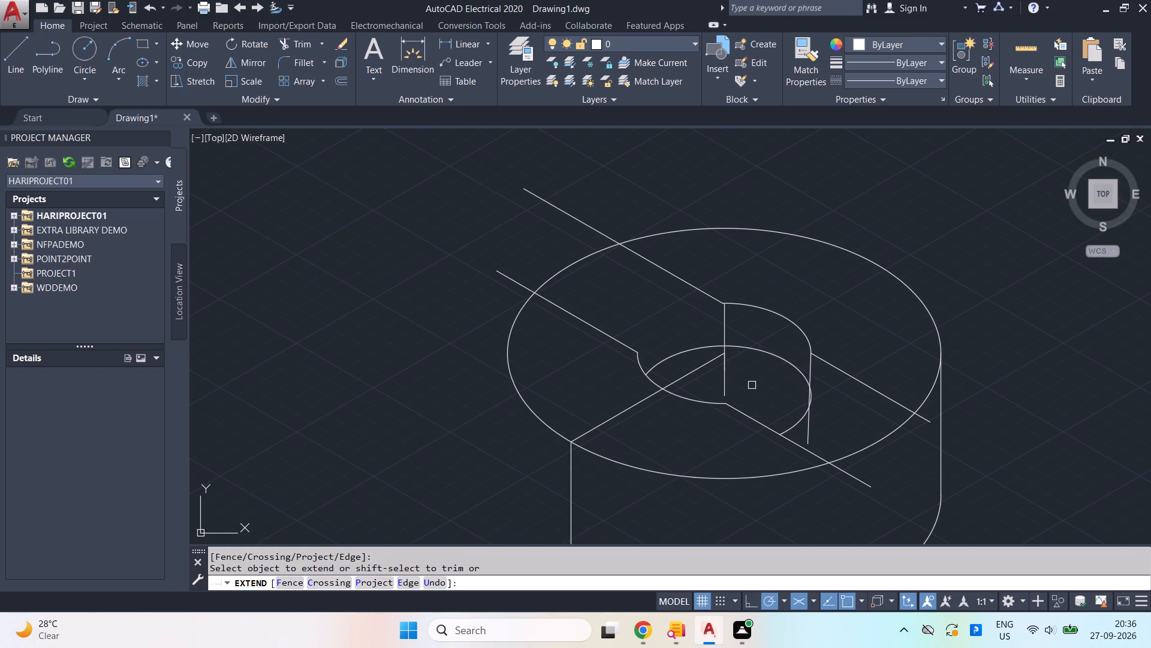
key("Escape")
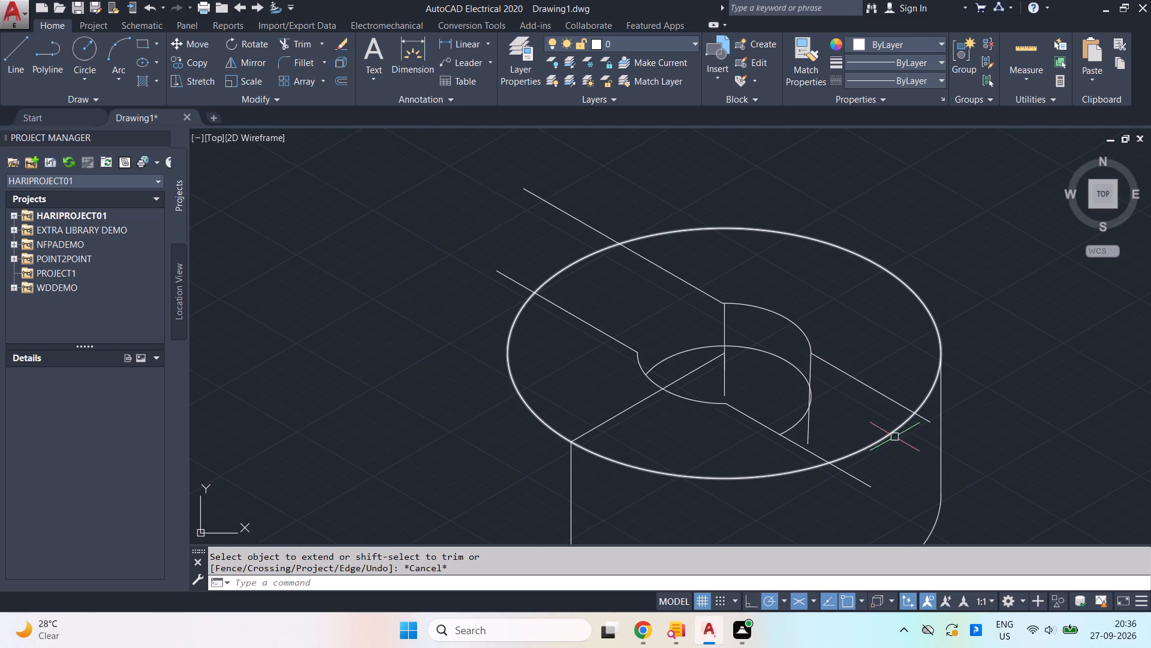
Draw a line at 330° from where the lower isocircle meets the vertical centre line, out past the cylinder's top rim.
key("l")
key("Return")
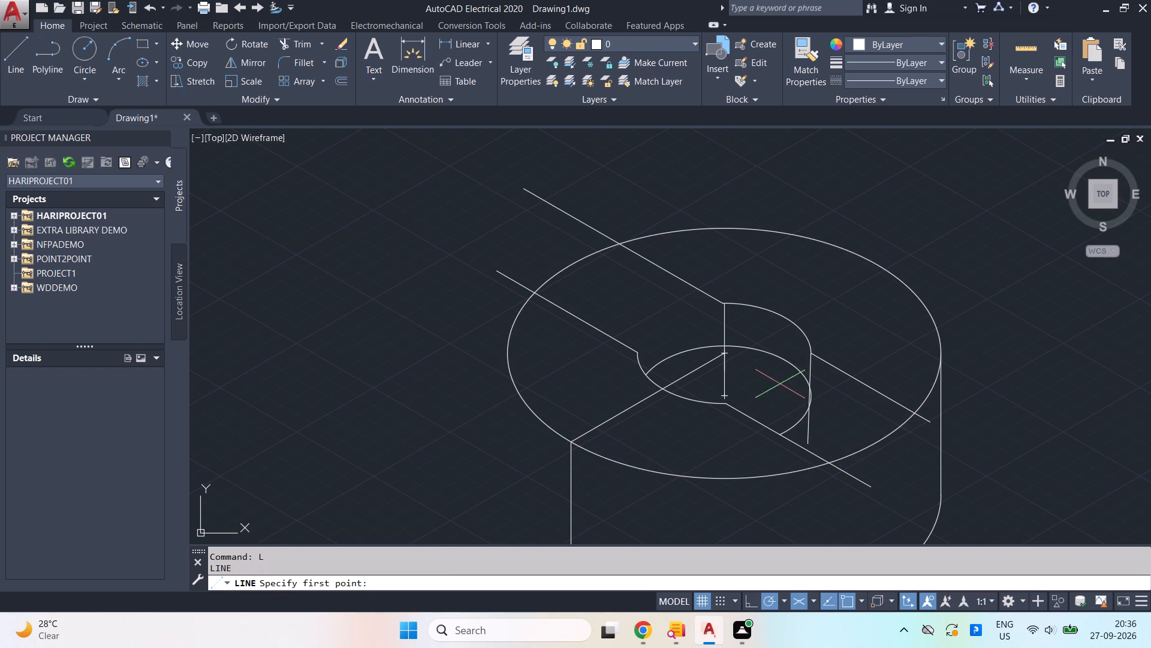
scroll(770, 376, "up", 2)
left_click(649, 298)
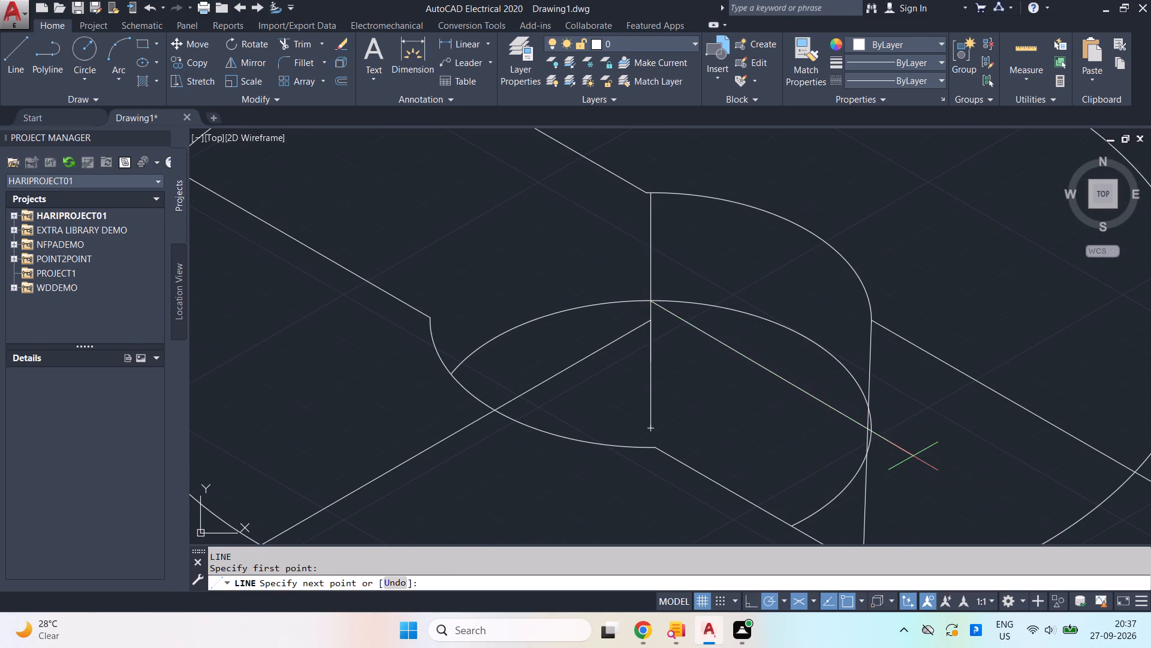
scroll(910, 450, "down", 1)
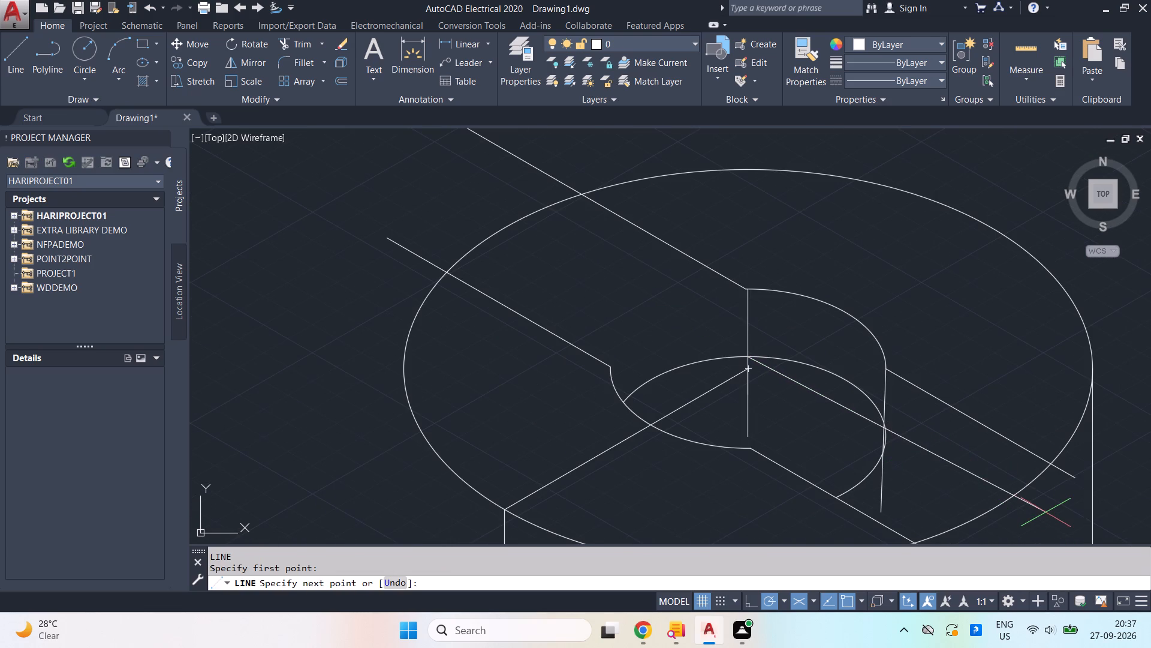
middle_click_drag(1035, 509, 992, 434)
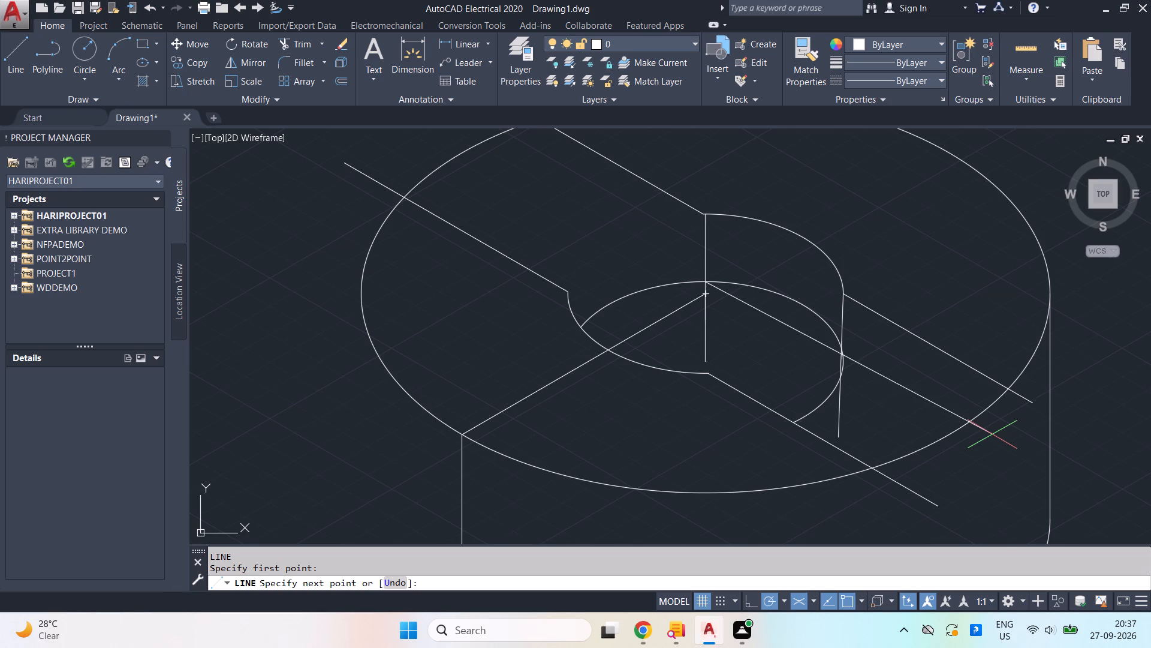
left_click(984, 442)
key("space")
Draw a line at 150° from just beside the lower isocircle's rearmost point, out past the cylinder's top rim.
key("space")
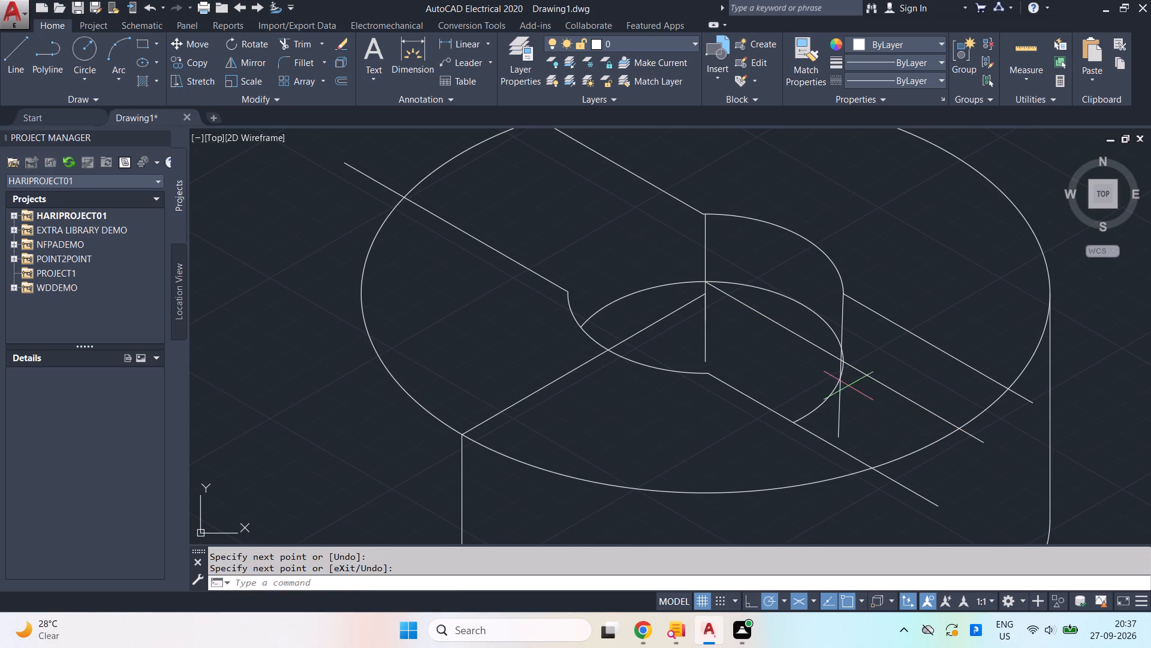
left_click(700, 278)
middle_click_drag(605, 252, 716, 397)
scroll(717, 398, "down", 1)
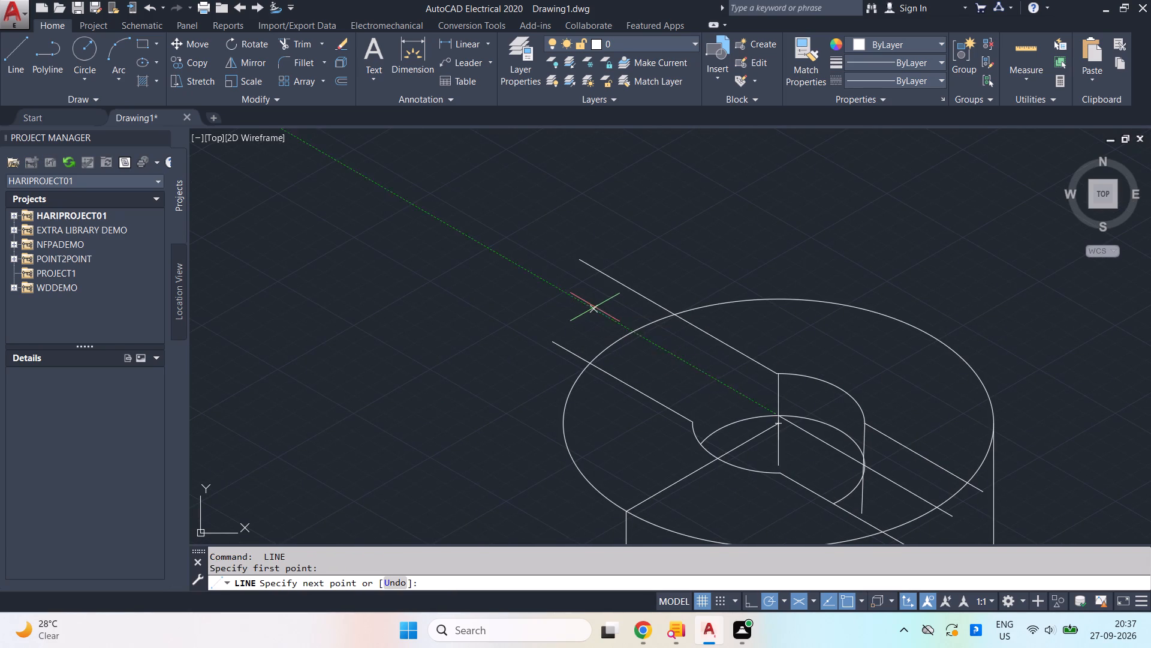
left_click(592, 307)
key("space")
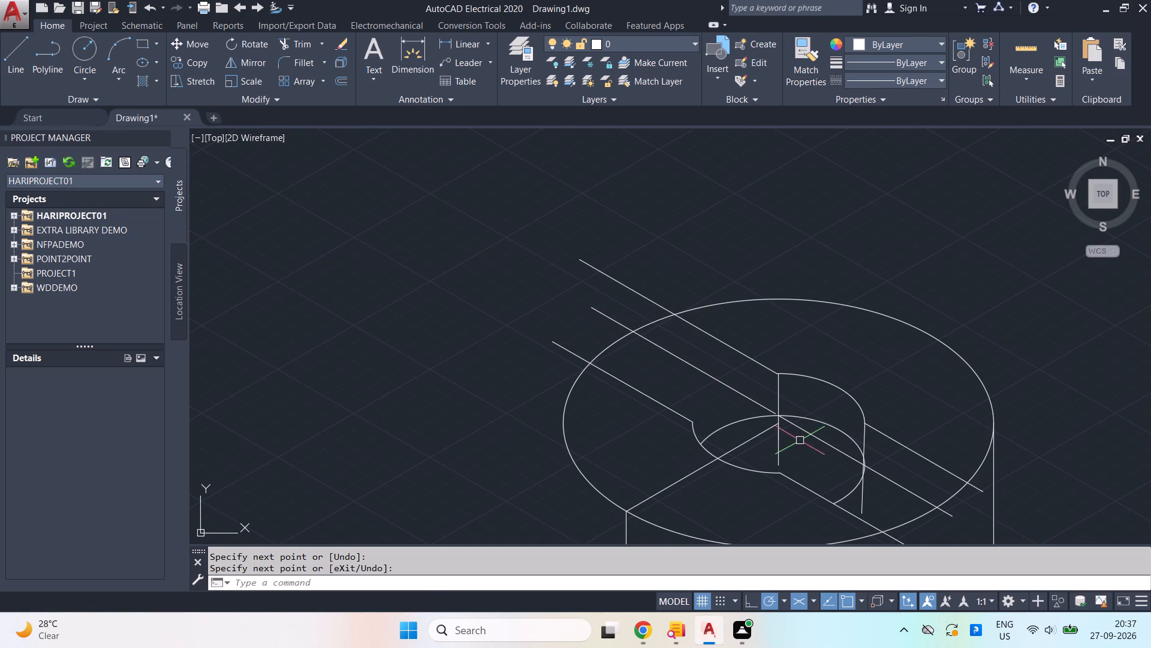
Trim the lower isocircle between the vertical centre line and the hole's side line, and the radial line inside the front arc.
scroll(800, 443, "down", 1)
middle_click_drag(803, 439, 745, 379)
scroll(743, 375, "up", 2)
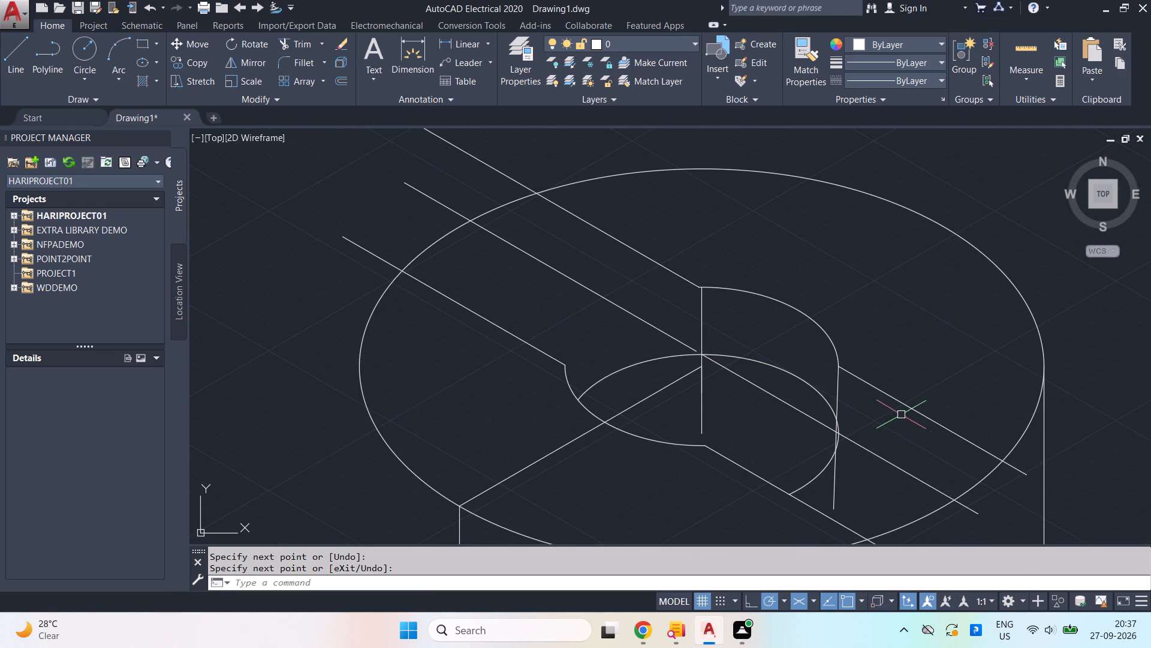
type("tr")
key("Return")
key("Return")
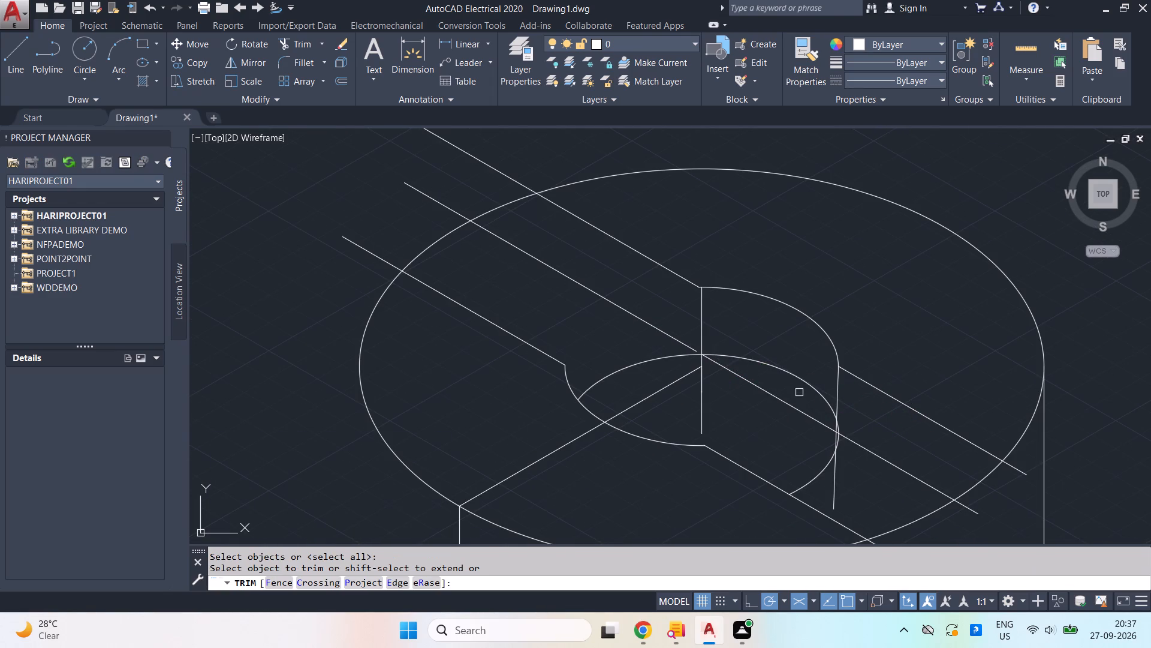
left_click(796, 375)
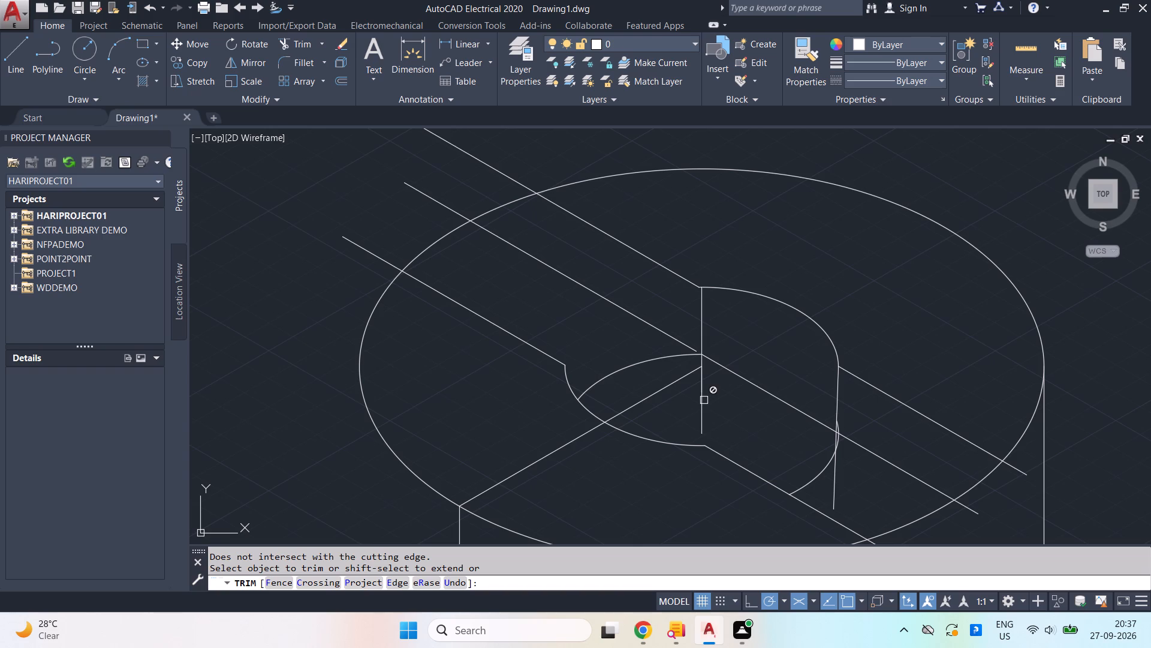
left_click(704, 400)
left_click(640, 401)
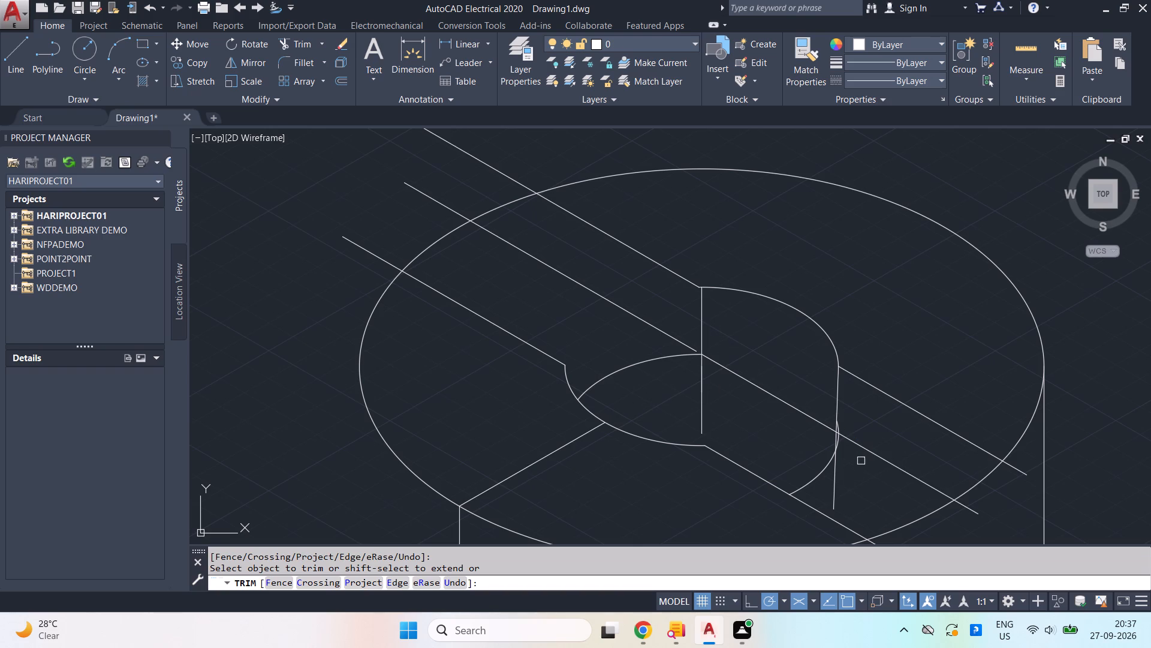
key("Escape")
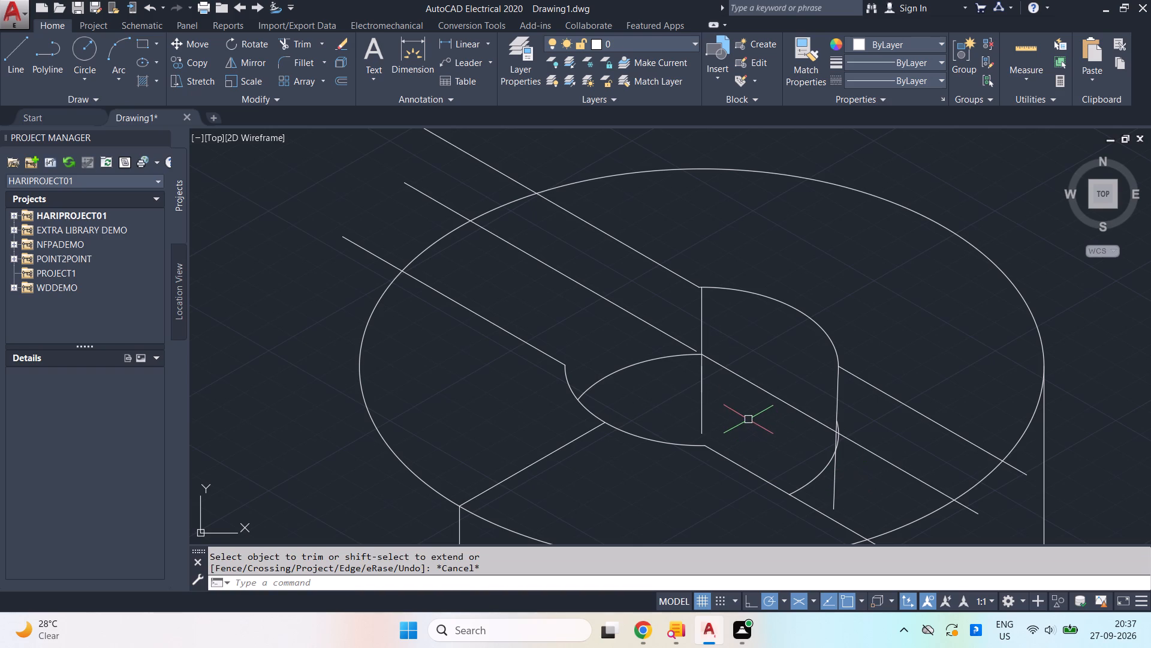
Erase the separate vertical line segment that runs down from the top face's centre.
left_click(748, 419)
left_click(692, 397)
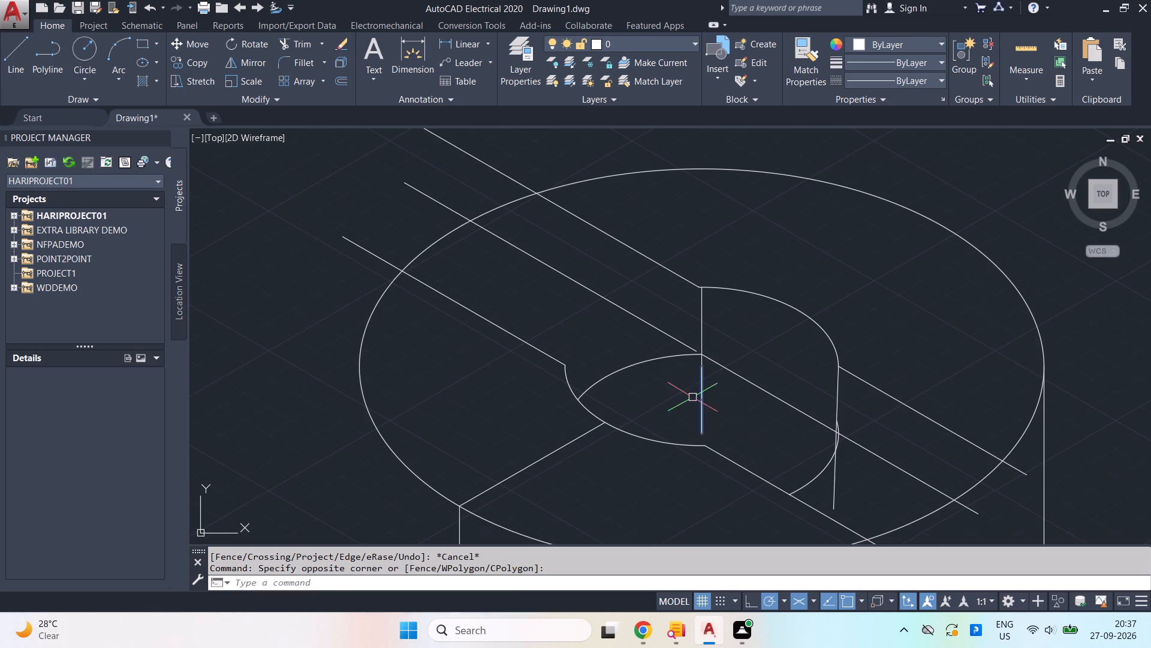
key("Delete")
left_click(717, 391)
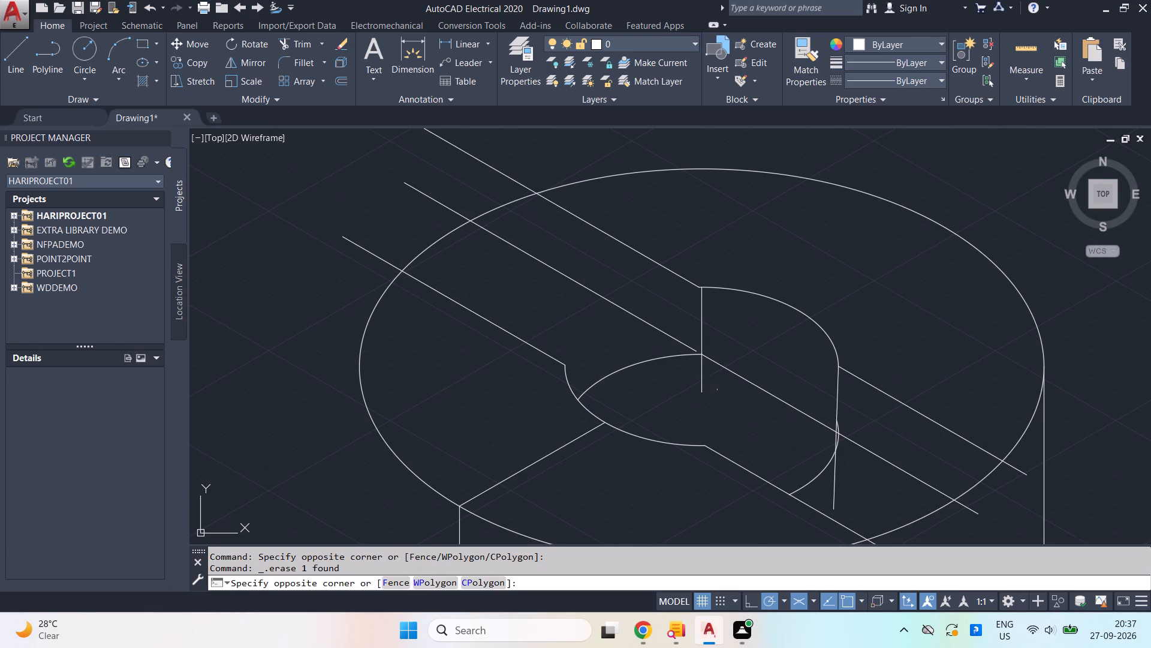
key("Escape")
Trim the remaining vertical centre line below the start of the middle 330° line.
type("tr")
key("Return")
key("Return")
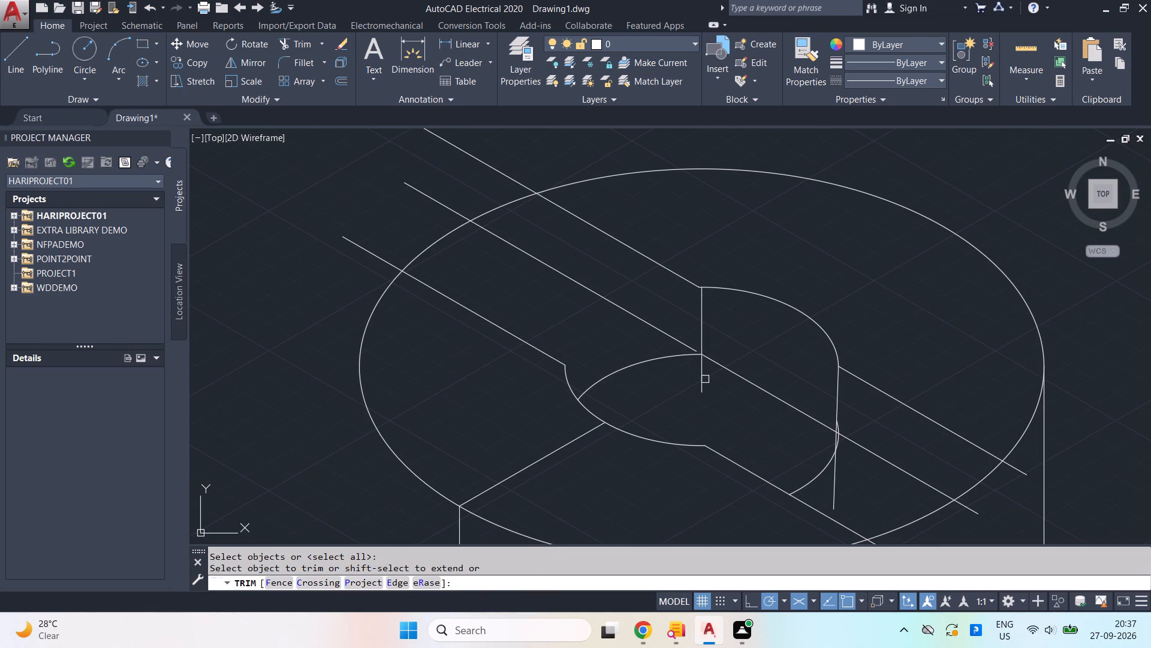
left_click(699, 376)
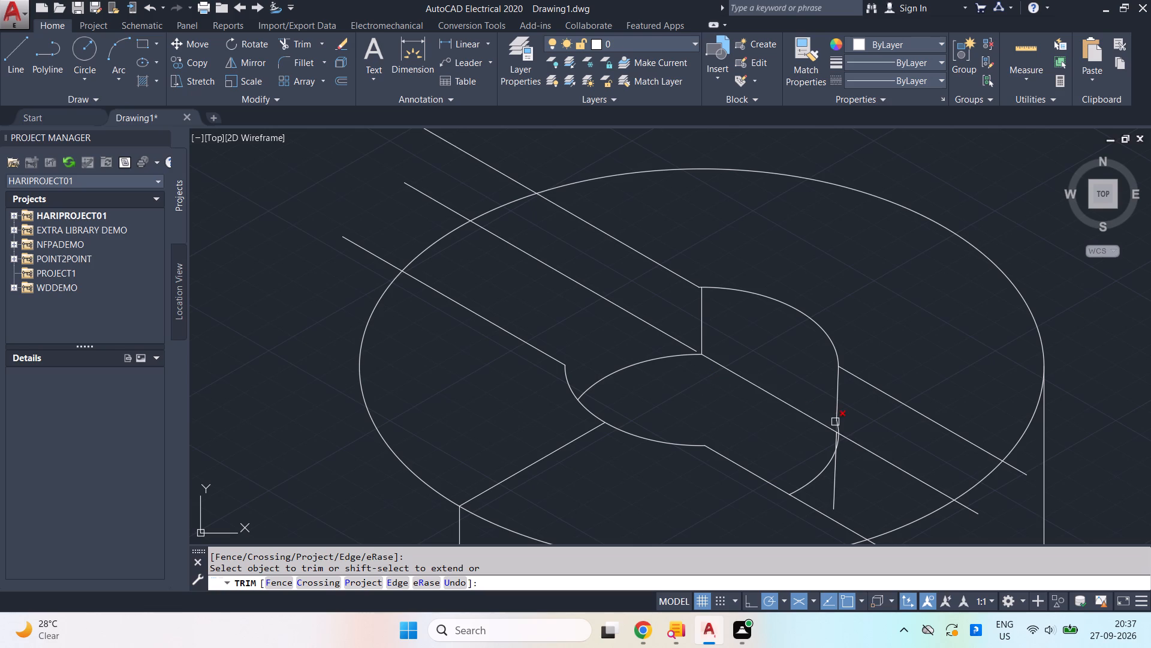
Trim the lower isocircle's leftover pieces near the crossing of the hole's side line and the middle 330° line.
scroll(836, 419, "up", 1)
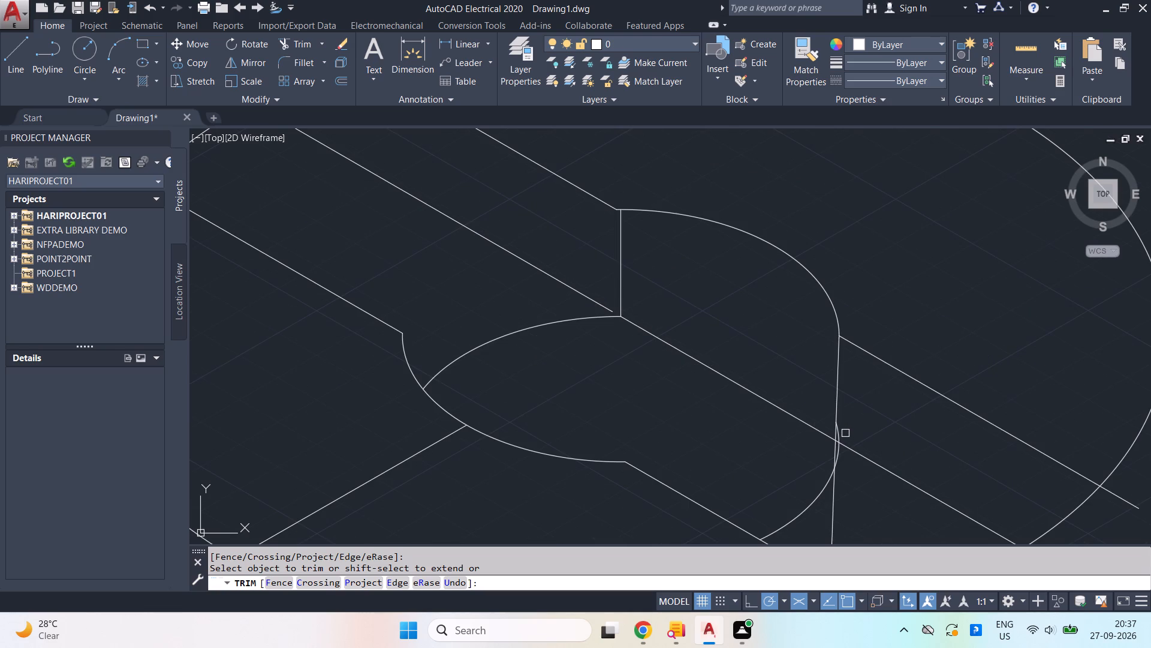
scroll(844, 433, "up", 4)
left_click(797, 435)
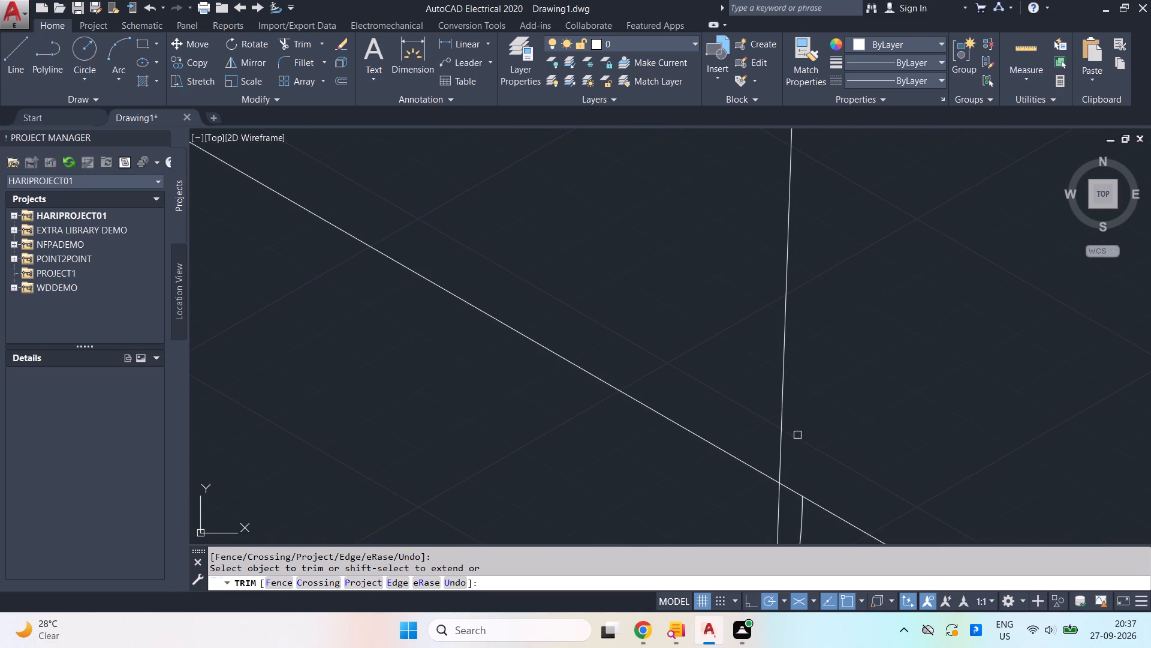
scroll(810, 464, "down", 3)
left_click(808, 486)
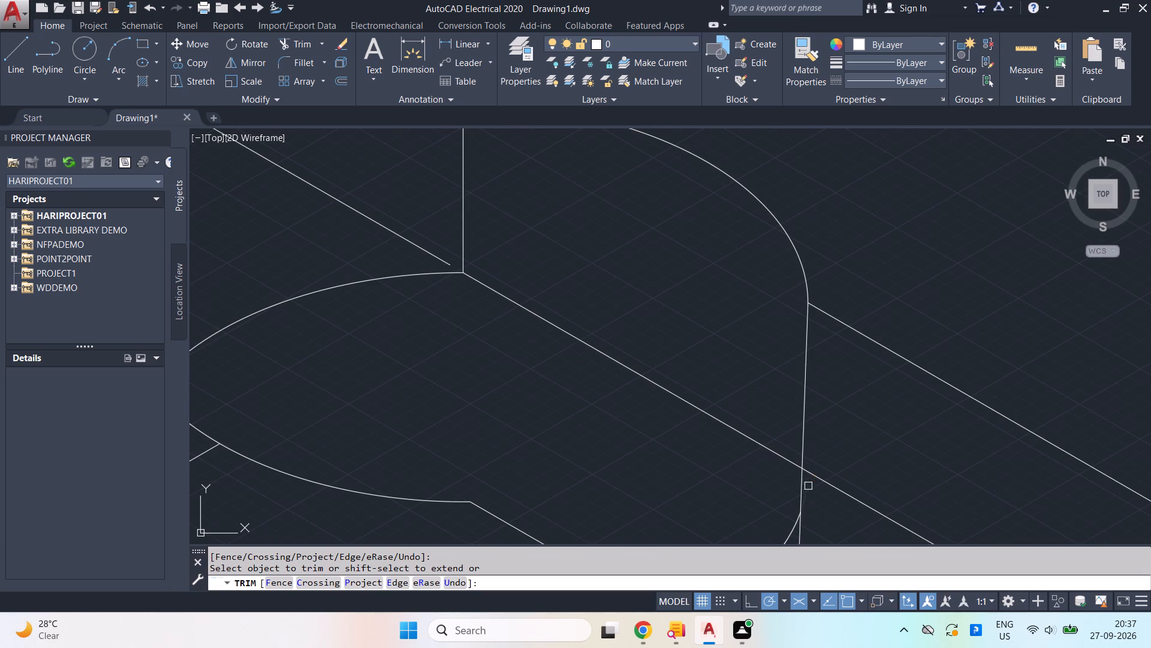
Trim the end of the hole's vertical side line that overhangs below the front arc.
scroll(846, 472, "down", 3)
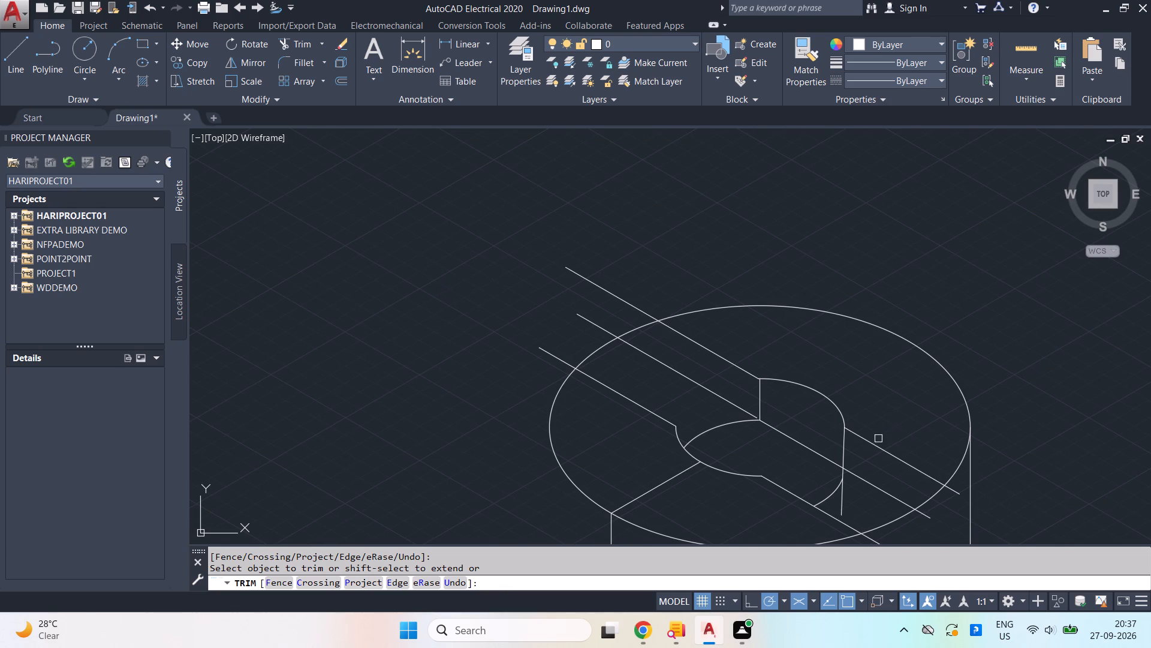
left_click(843, 500)
Trim the rear ends of the three 330° slot lines that project beyond the top face's outer isocircle.
left_click_drag(674, 284, 554, 316)
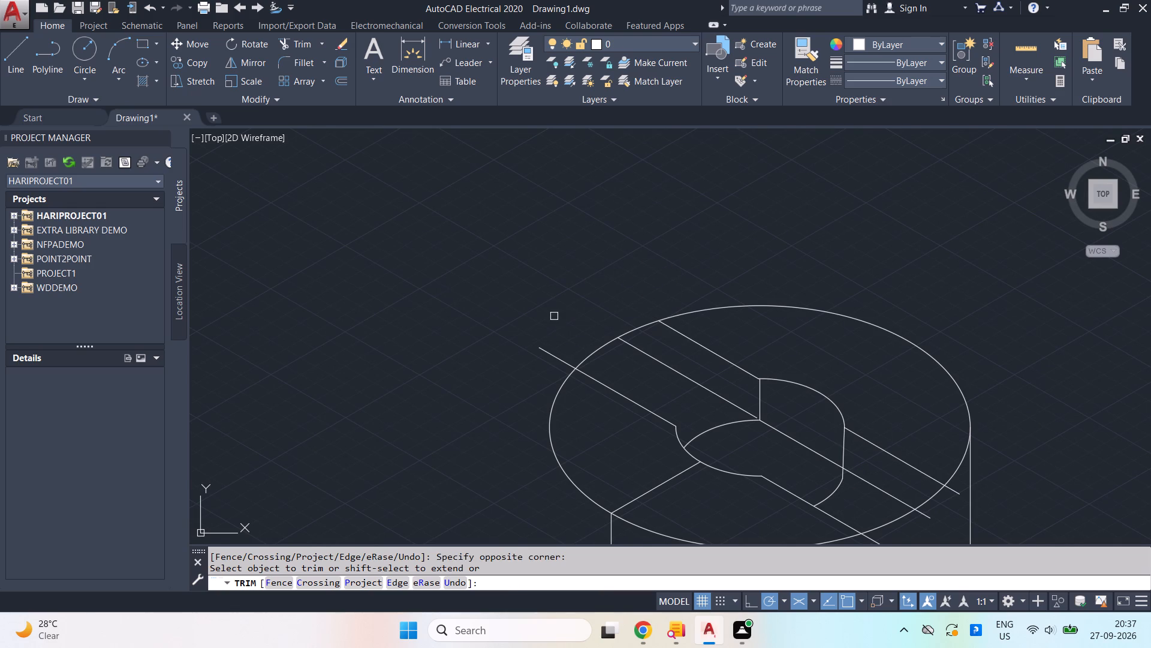
left_click_drag(552, 322, 545, 338)
left_click(534, 360)
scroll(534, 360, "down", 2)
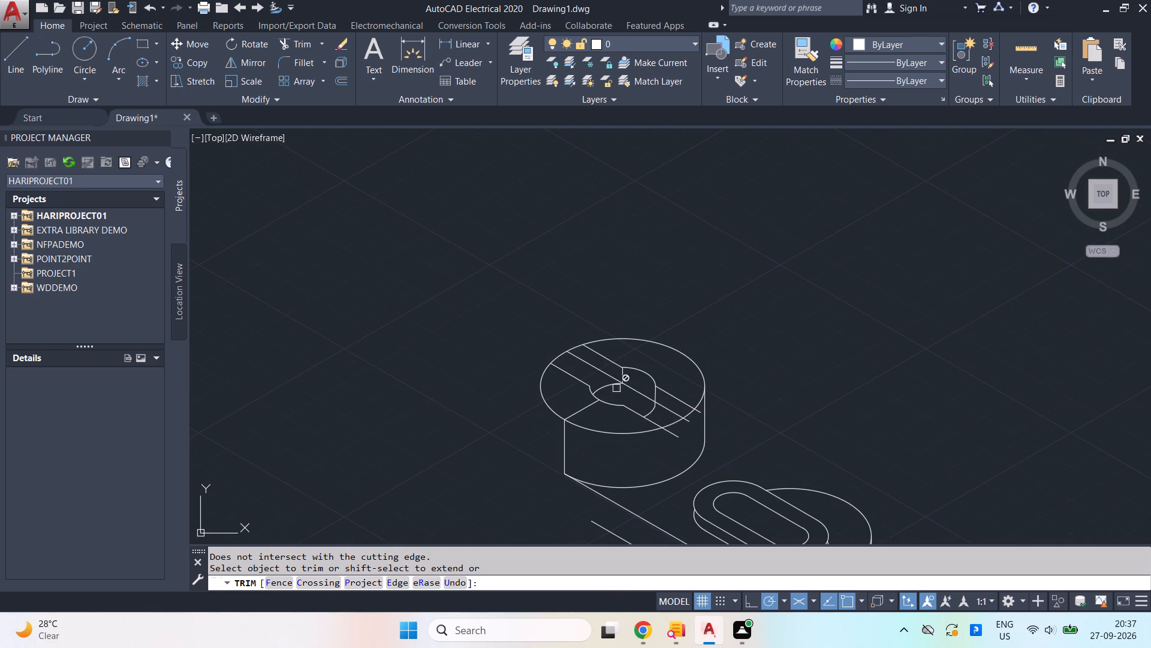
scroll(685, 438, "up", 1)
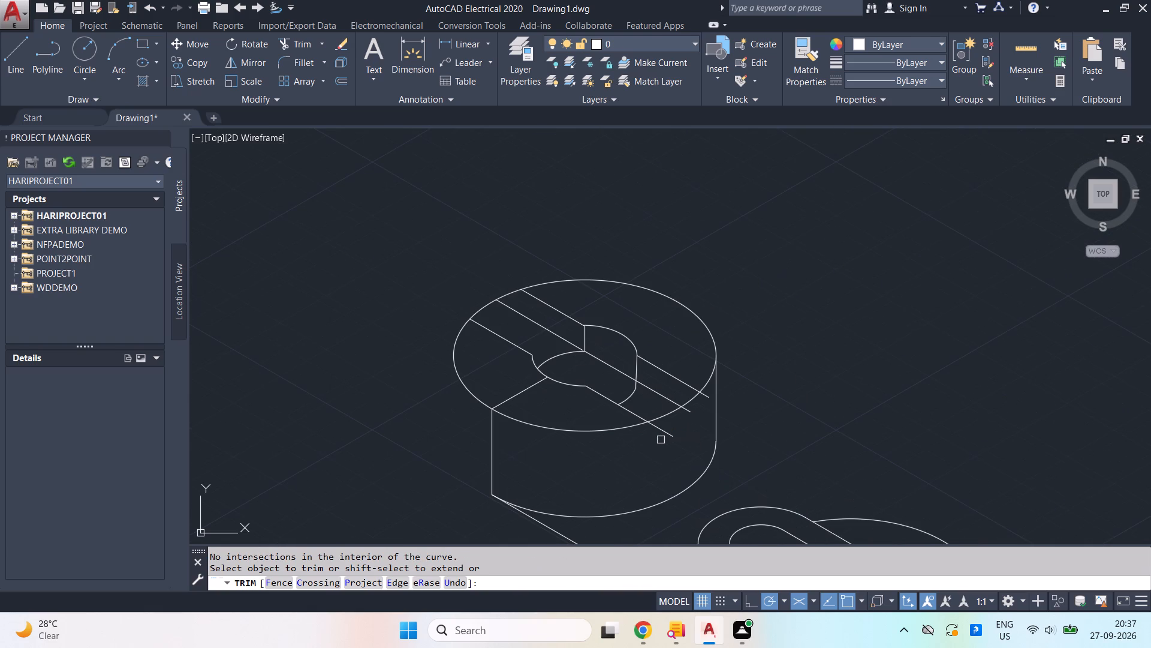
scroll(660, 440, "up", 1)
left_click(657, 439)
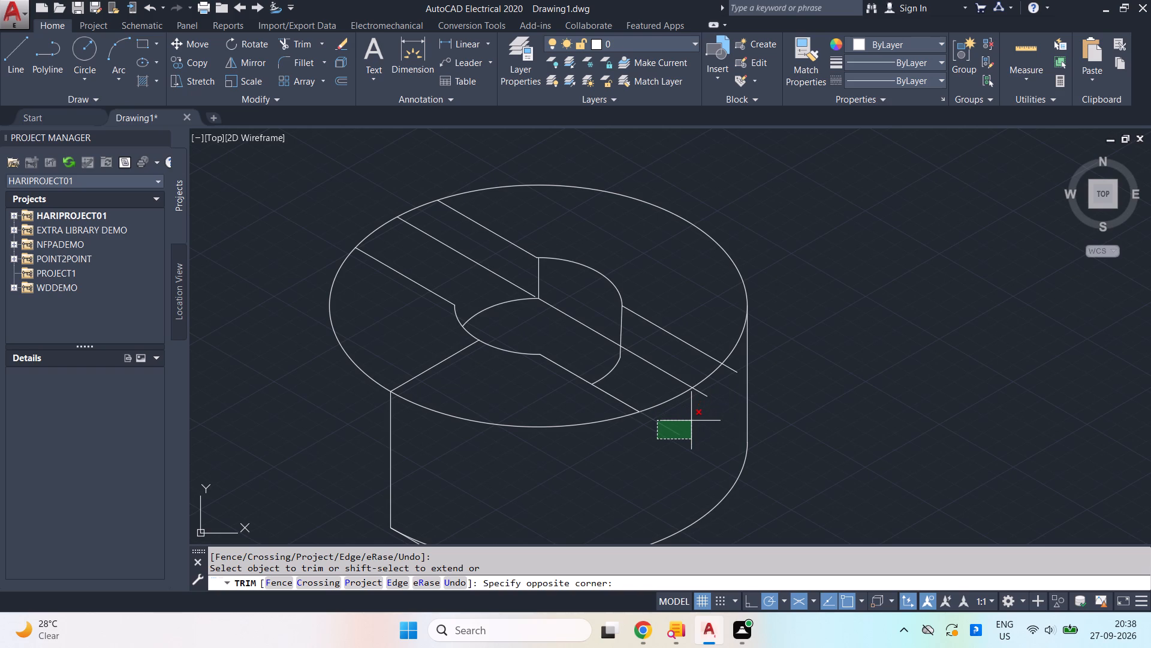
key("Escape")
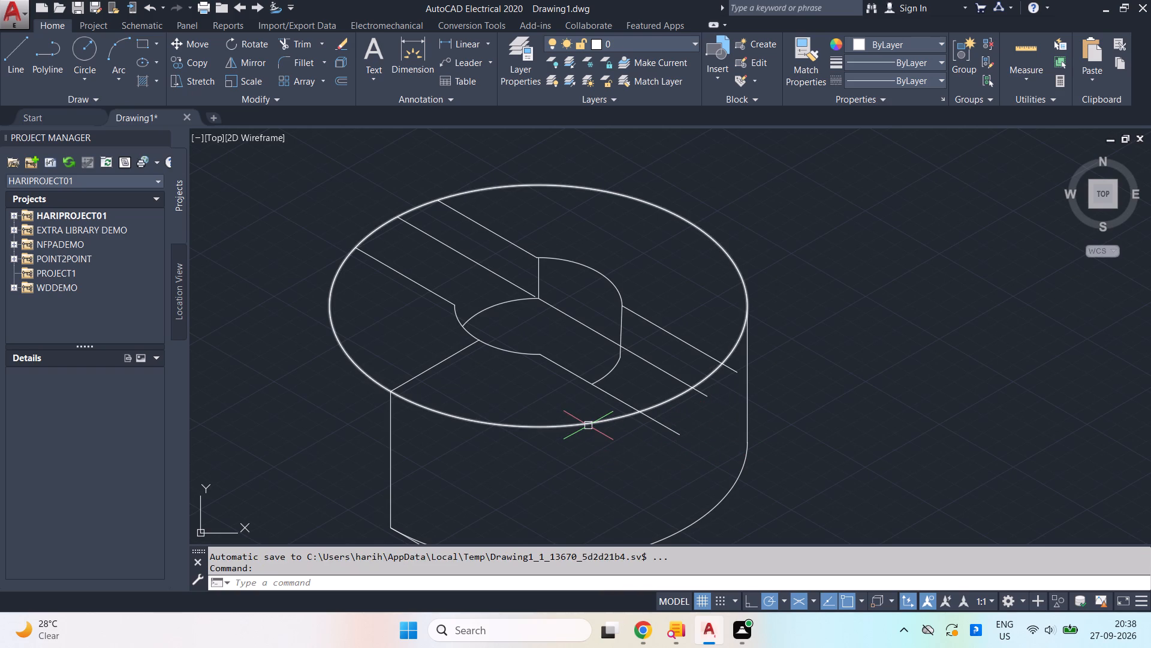
Copy the top face's outer isocircle 6 units straight down from its centre.
left_click(588, 425)
key("c")
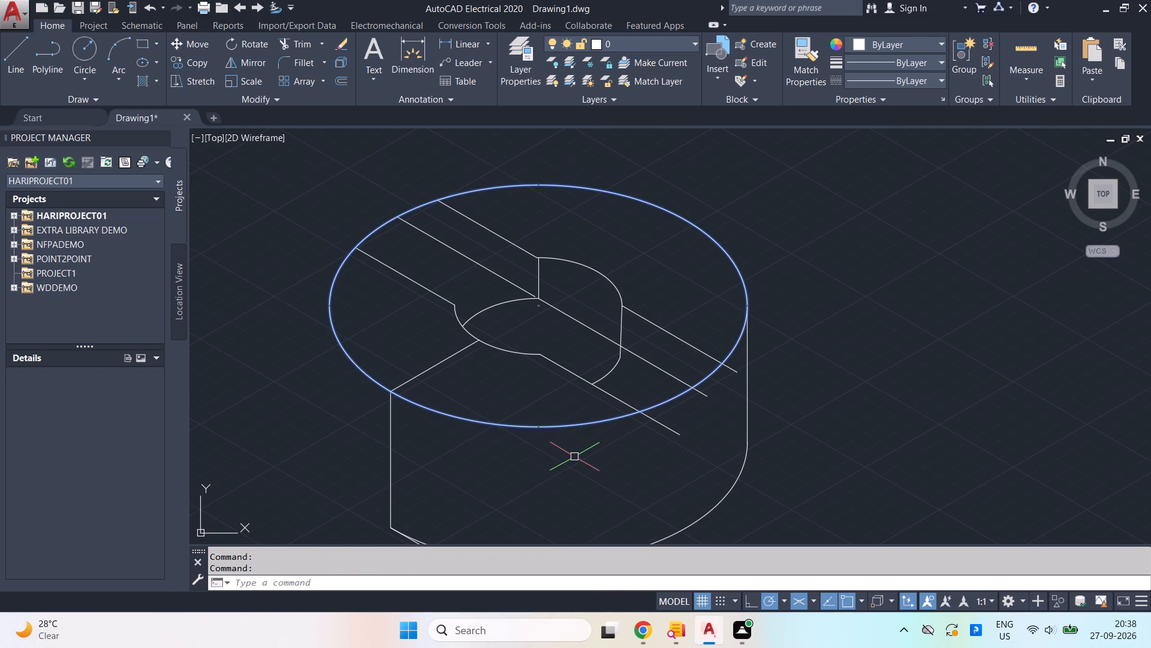
key("o")
key("Return")
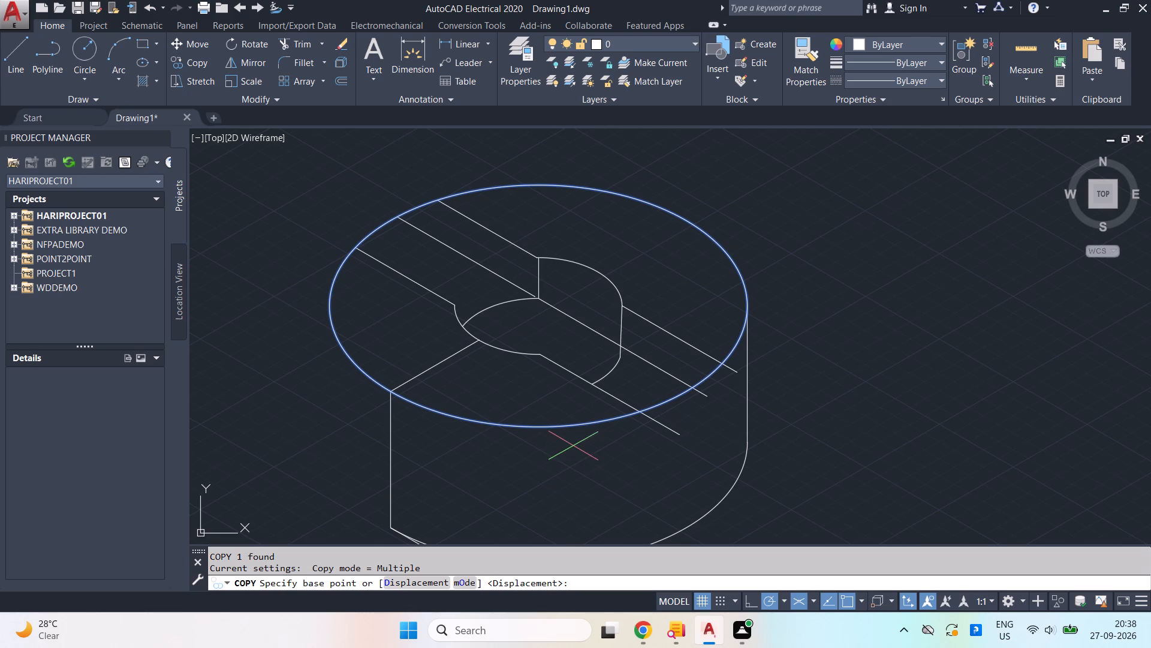
left_click(539, 307)
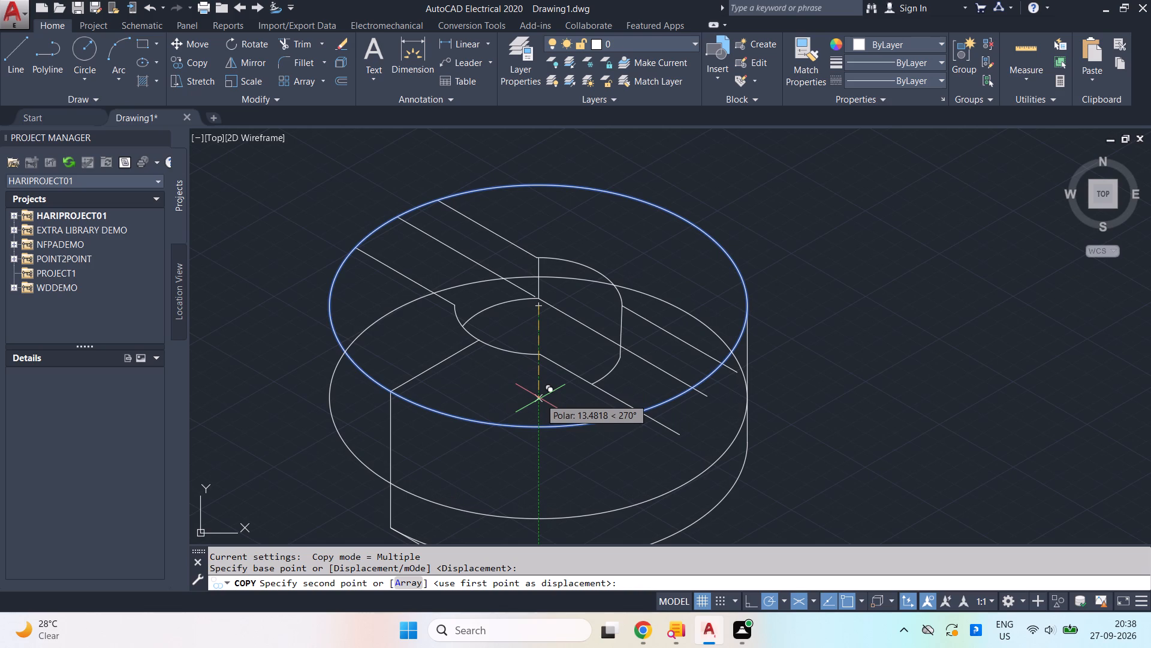
key("6")
key("Return")
key("Return")
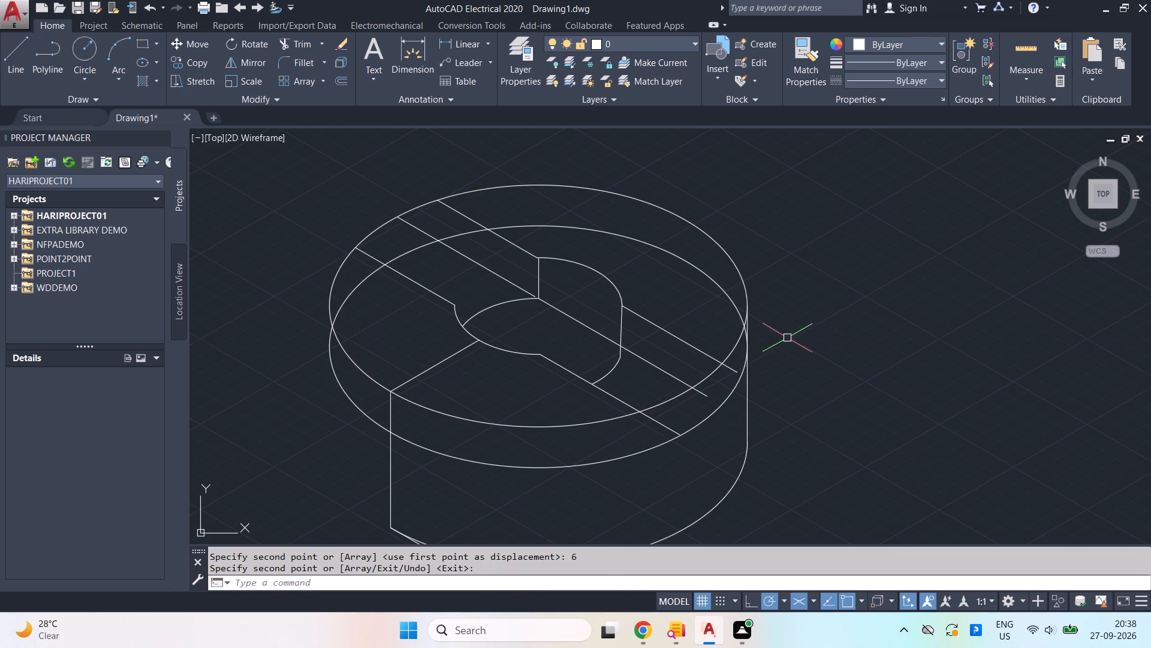
Draw two vertical lines down past the copied isocircle from where the two outer slot lines cross the top face's front edge.
key("l")
key("Return")
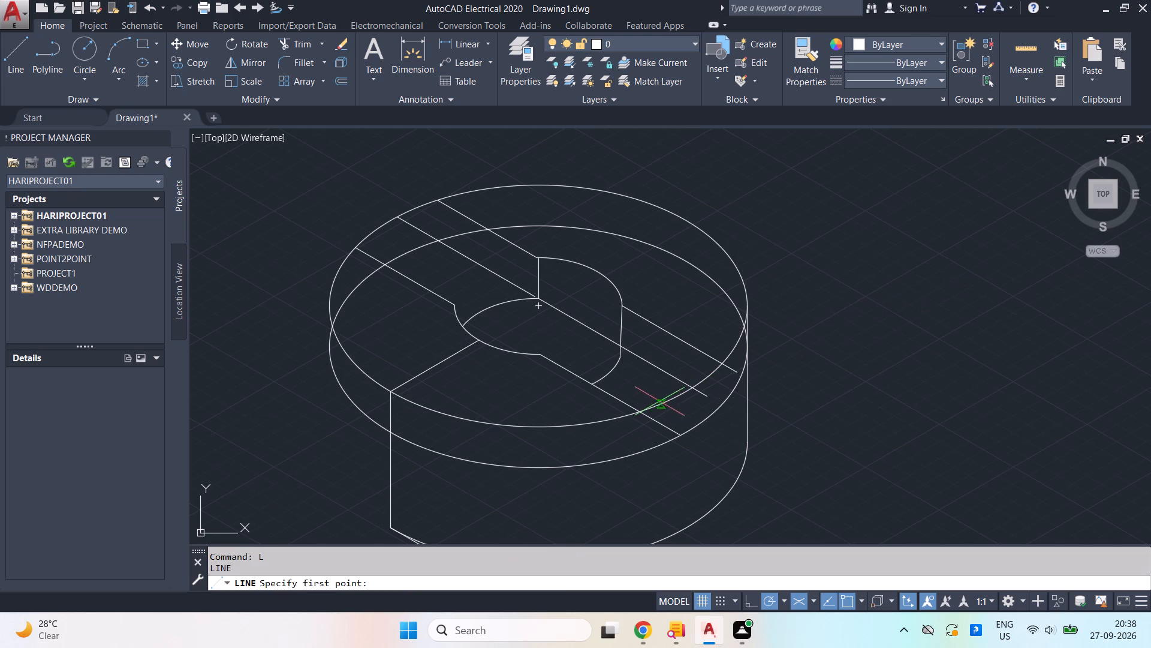
left_click(637, 412)
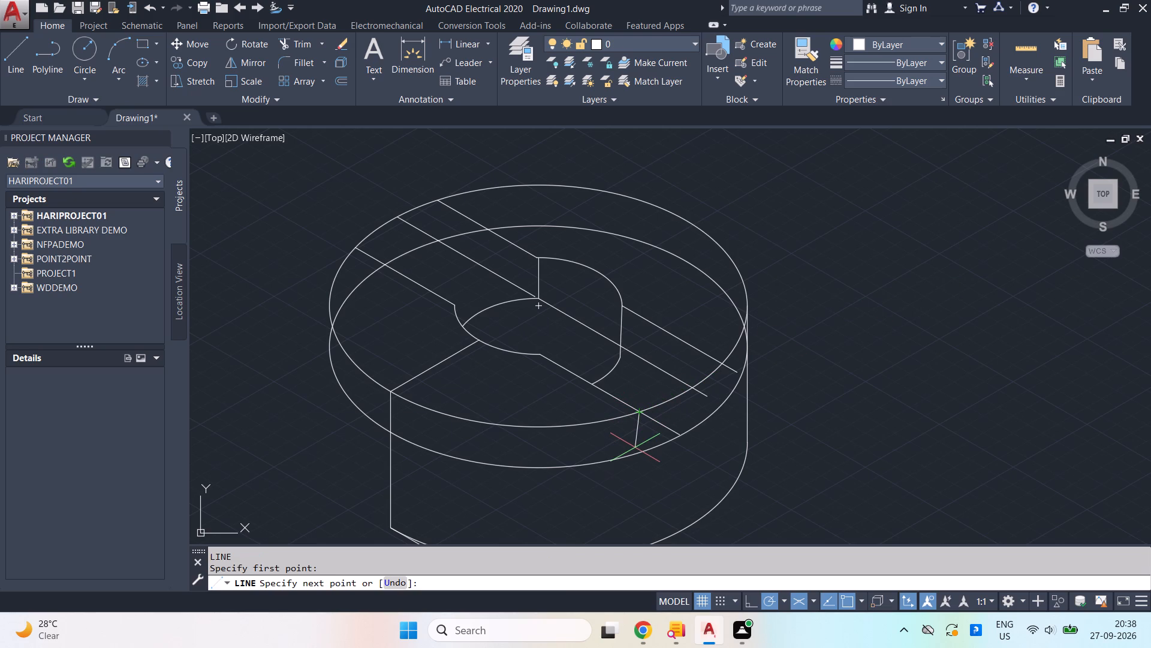
left_click(638, 472)
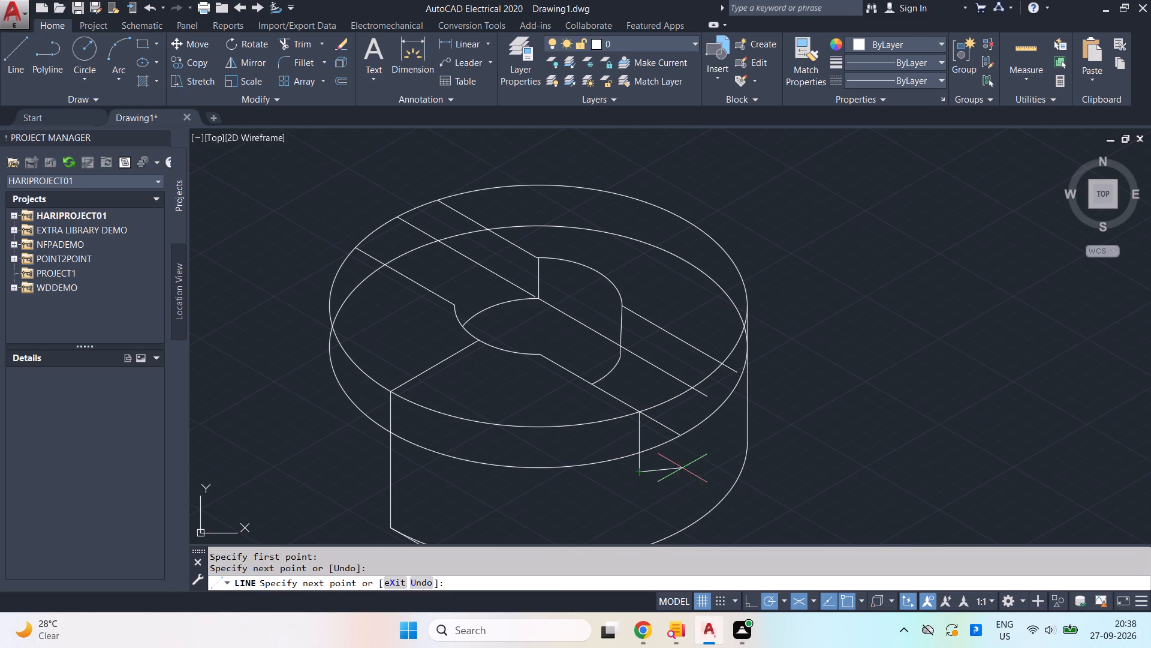
key("space")
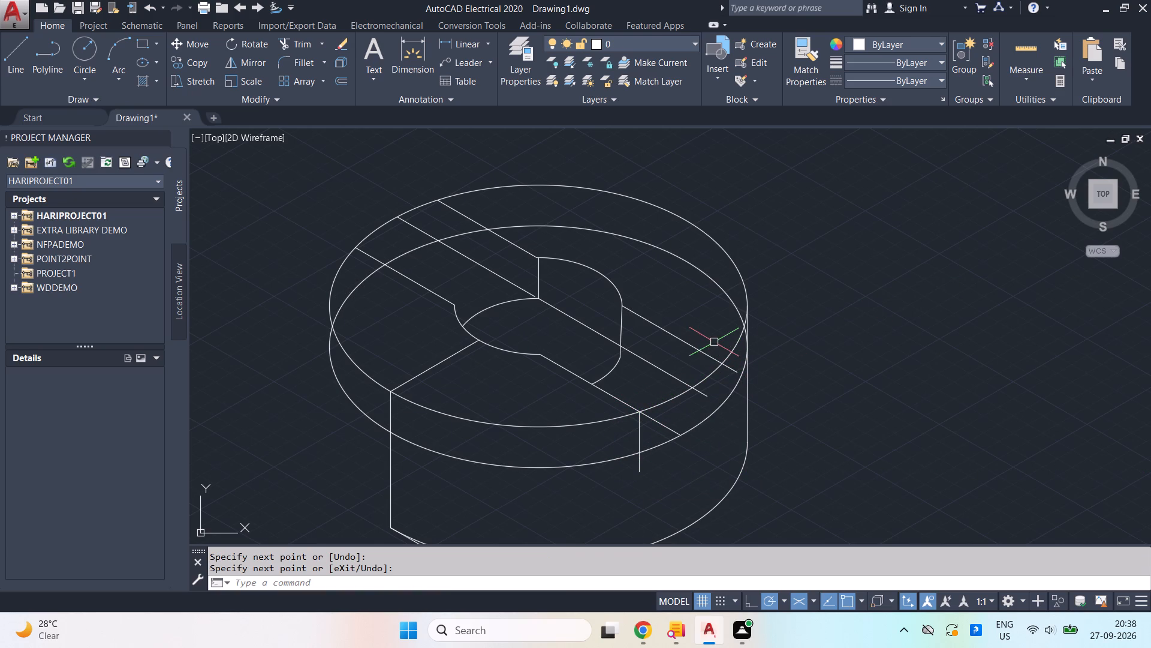
key("space")
scroll(721, 359, "up", 2)
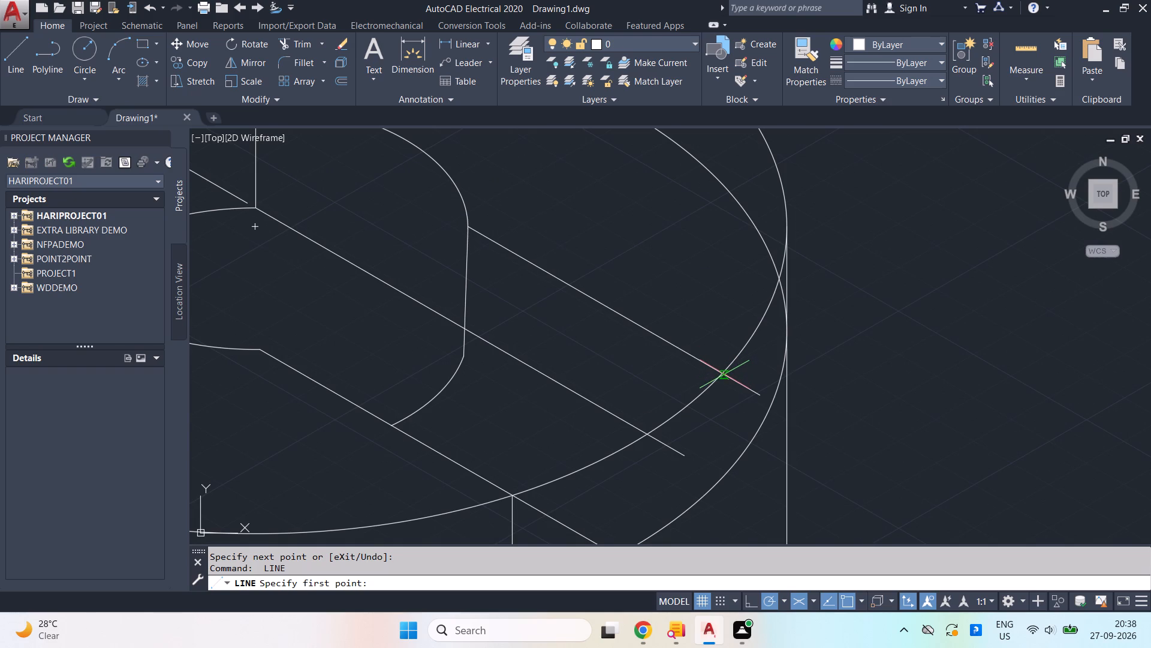
left_click(719, 376)
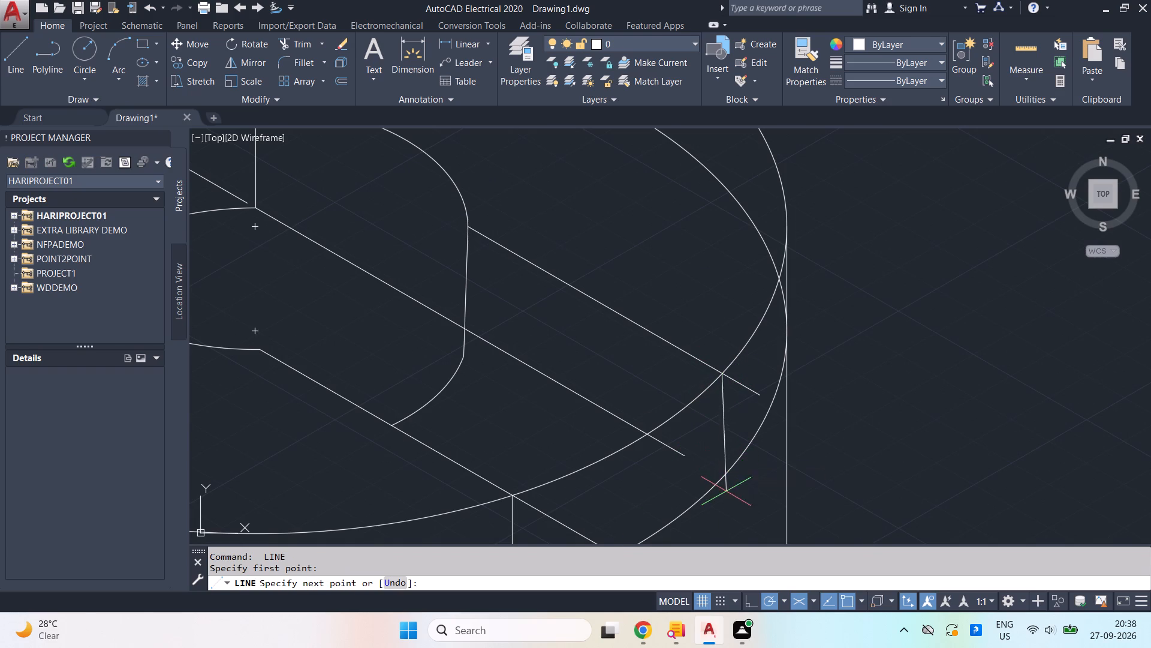
left_click(722, 497)
key("space")
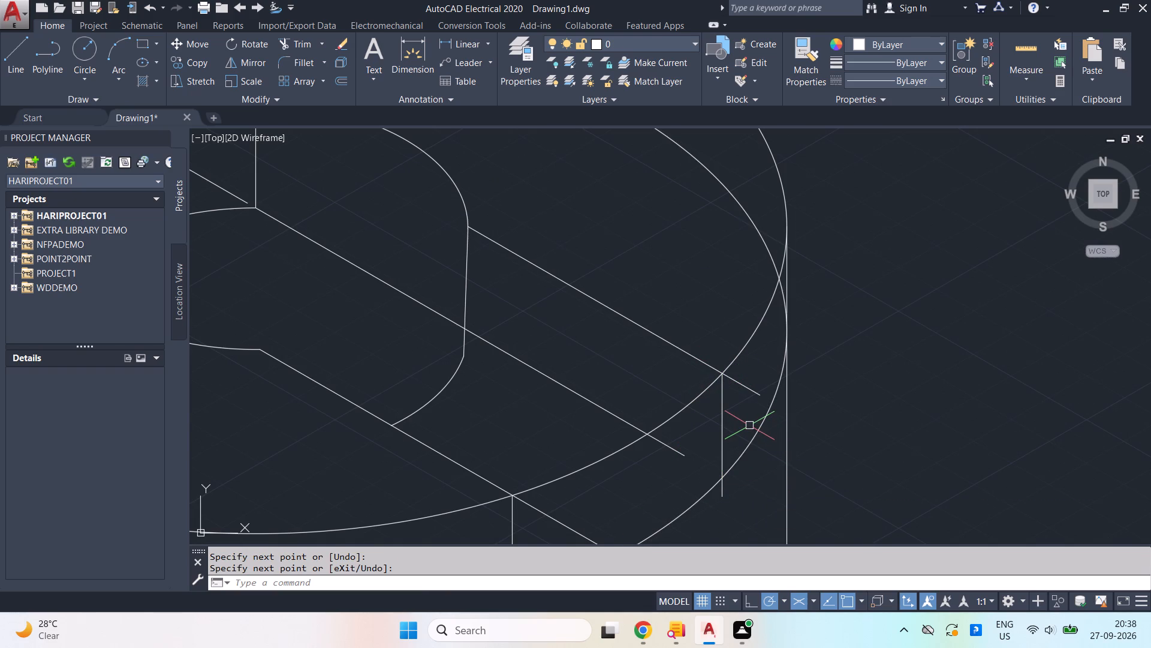
Extend the front end of the middle 330° line to the copied isocircle.
key("e")
key("x")
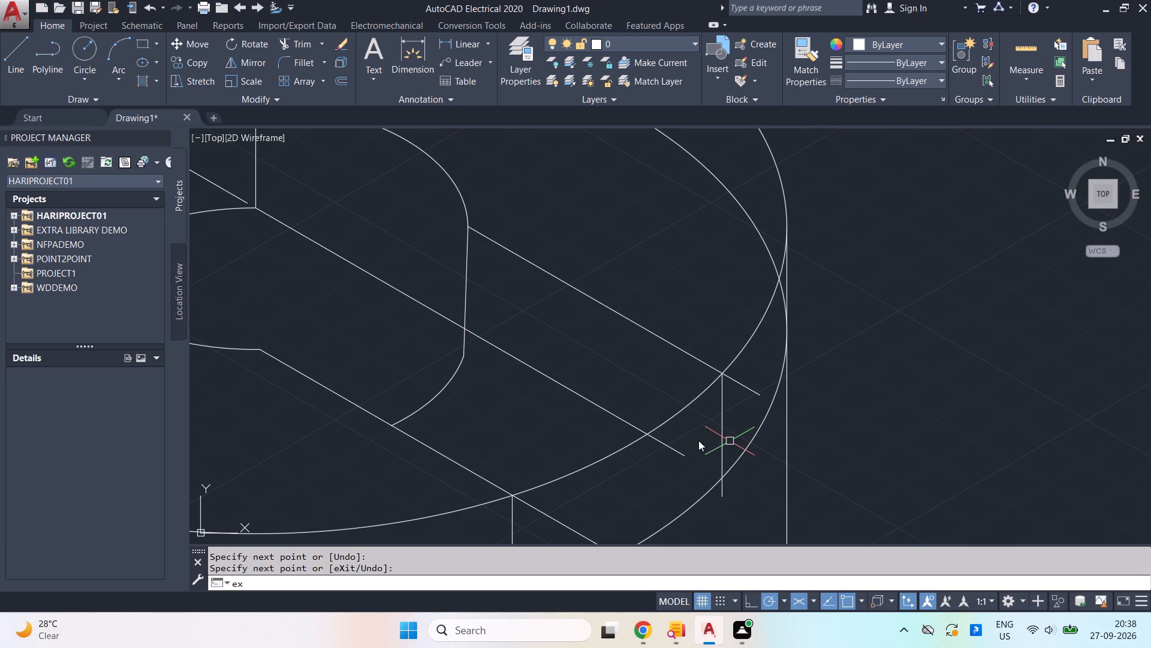
key("Return")
key("Return")
left_click(658, 442)
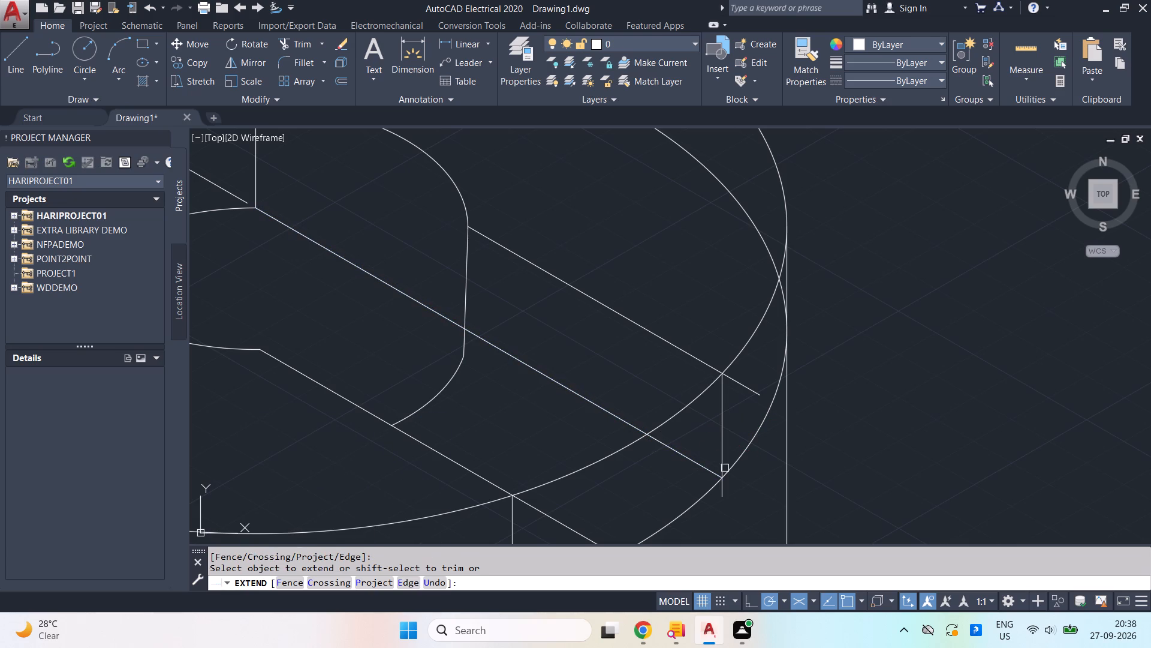
key("Escape")
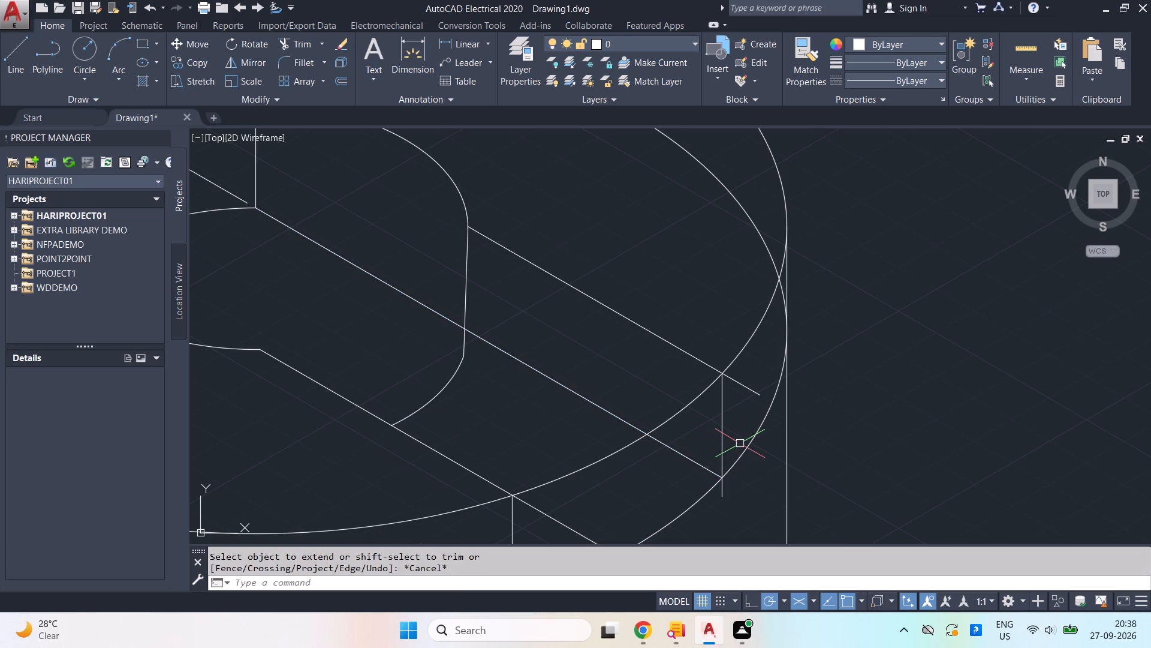
Trim both vertical lines below the copied isocircle and the back slot line's front end beyond the top face's edge.
type("tr")
key("Return")
key("Return")
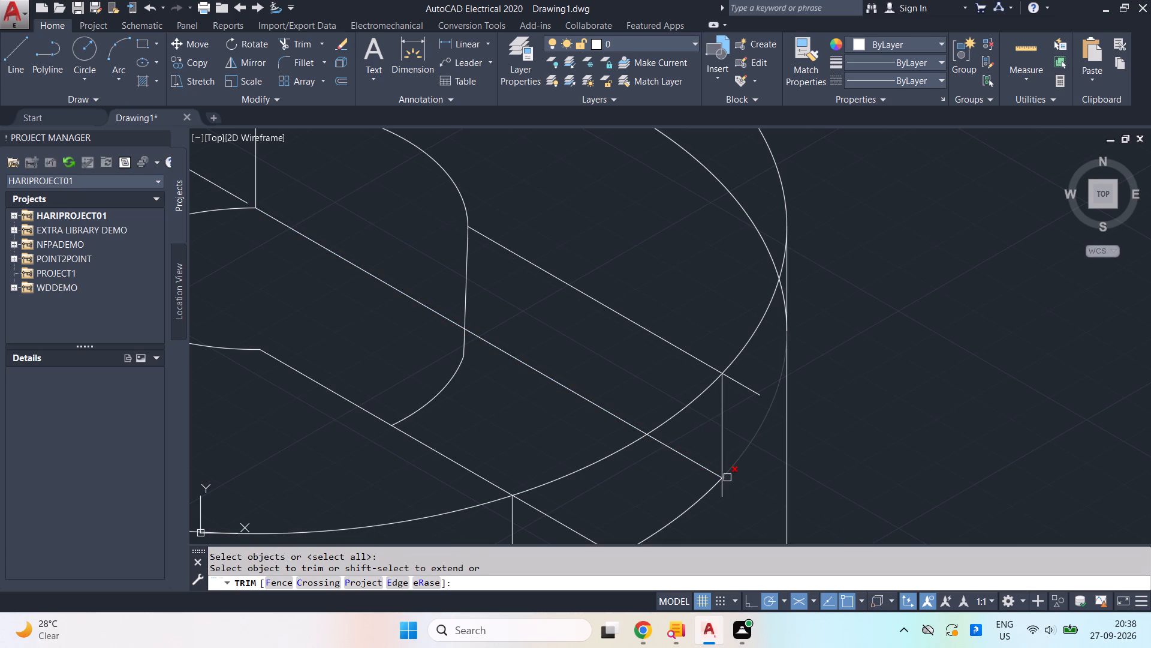
left_click(722, 490)
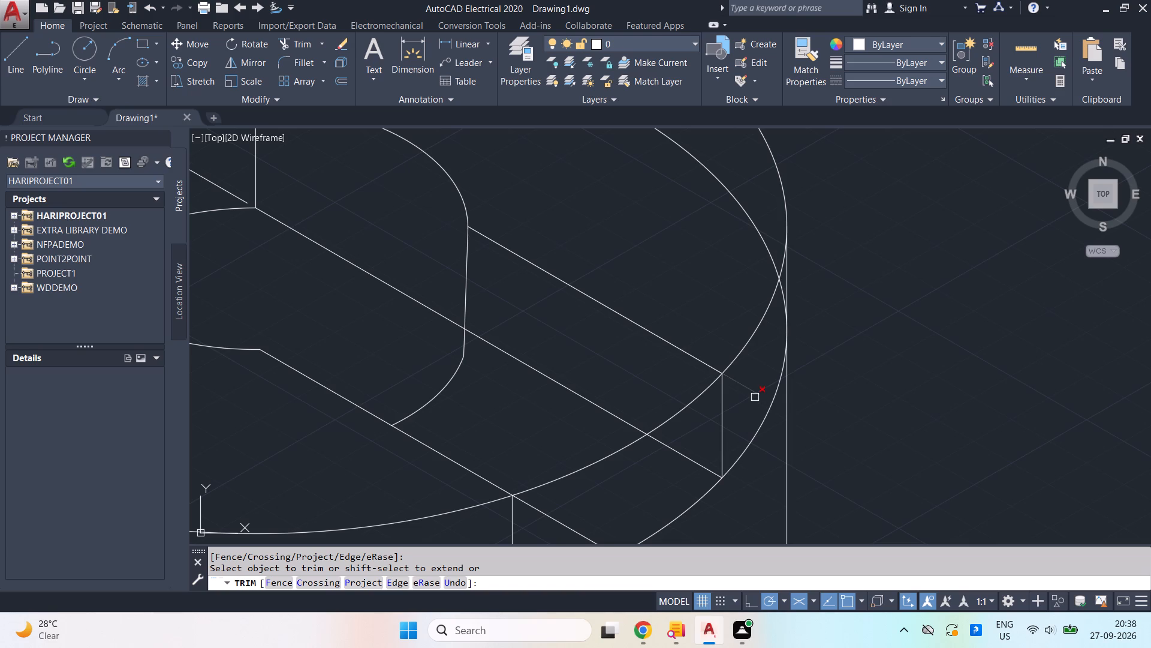
left_click(755, 397)
scroll(774, 305, "down", 2)
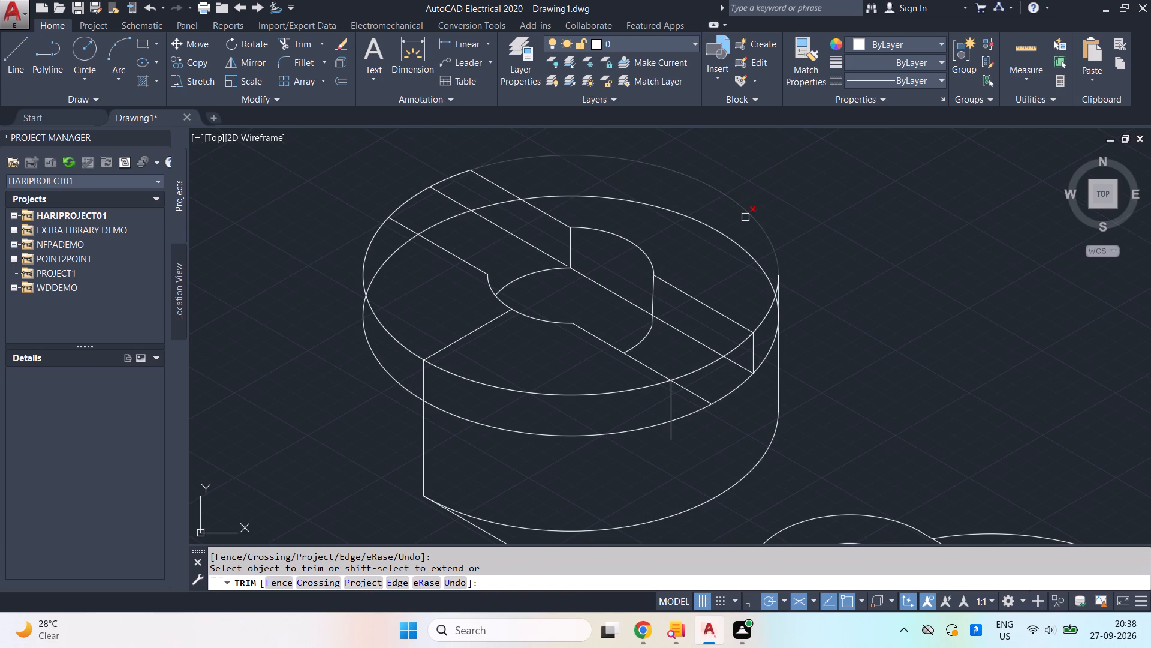
left_click(673, 434)
key("Escape")
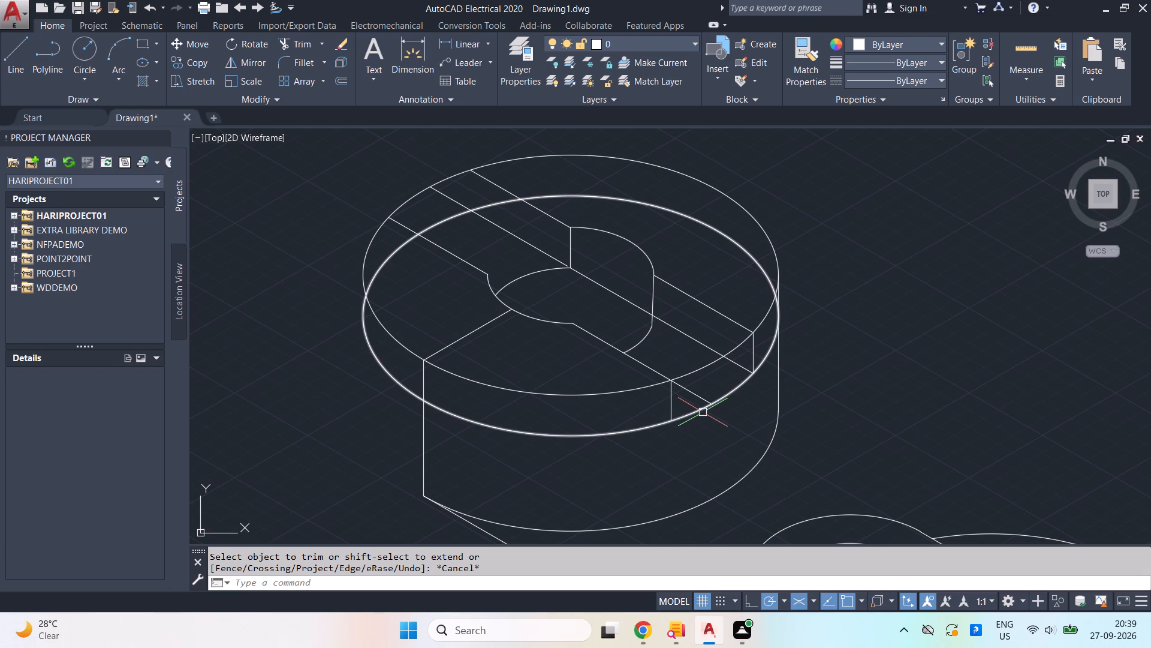
Trim away the copied isocircle's segments outside the slot opening, keeping its front arc between the two vertical lines.
left_click(703, 412)
key("Escape")
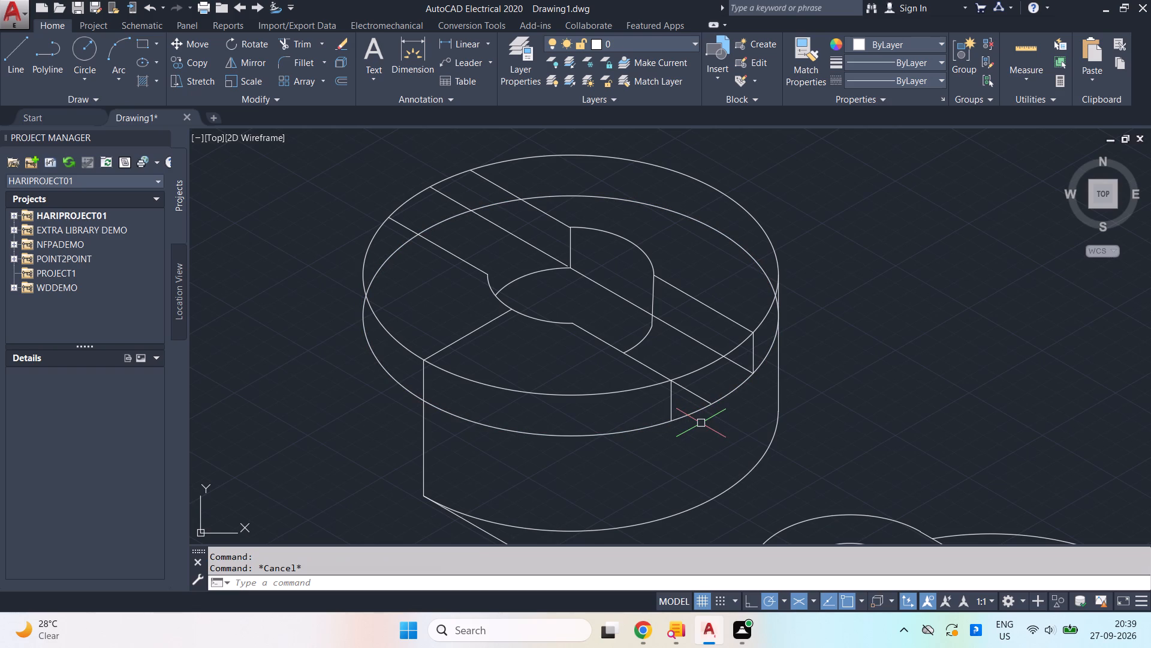
type("tr")
key("Return")
key("Return")
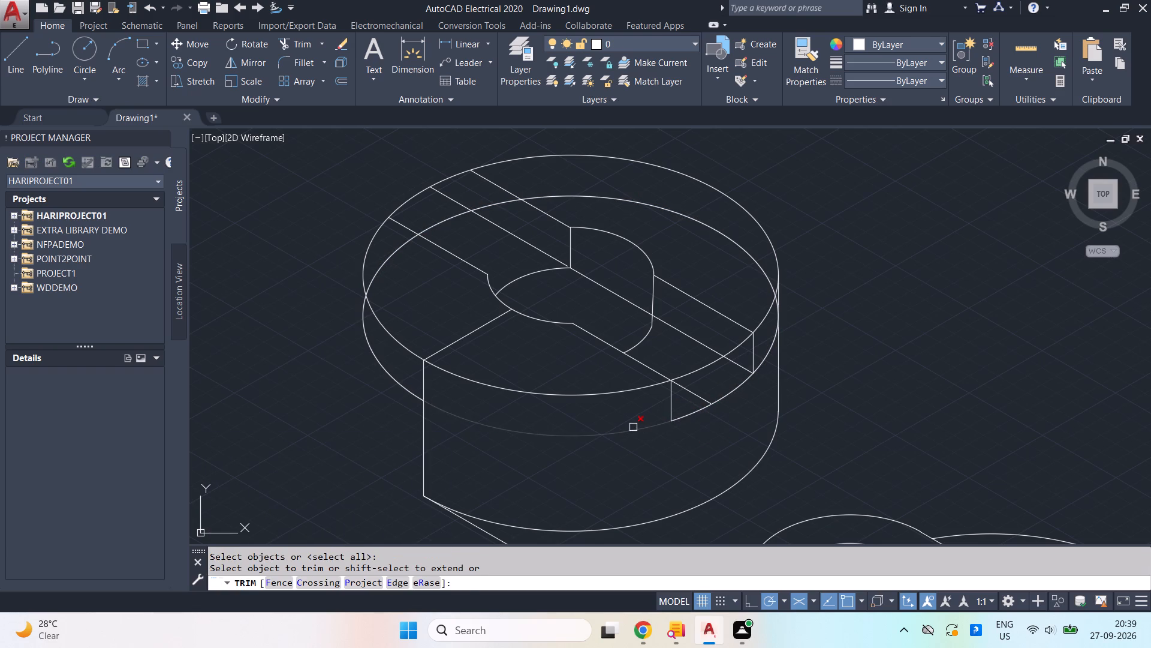
left_click(632, 428)
left_click(384, 385)
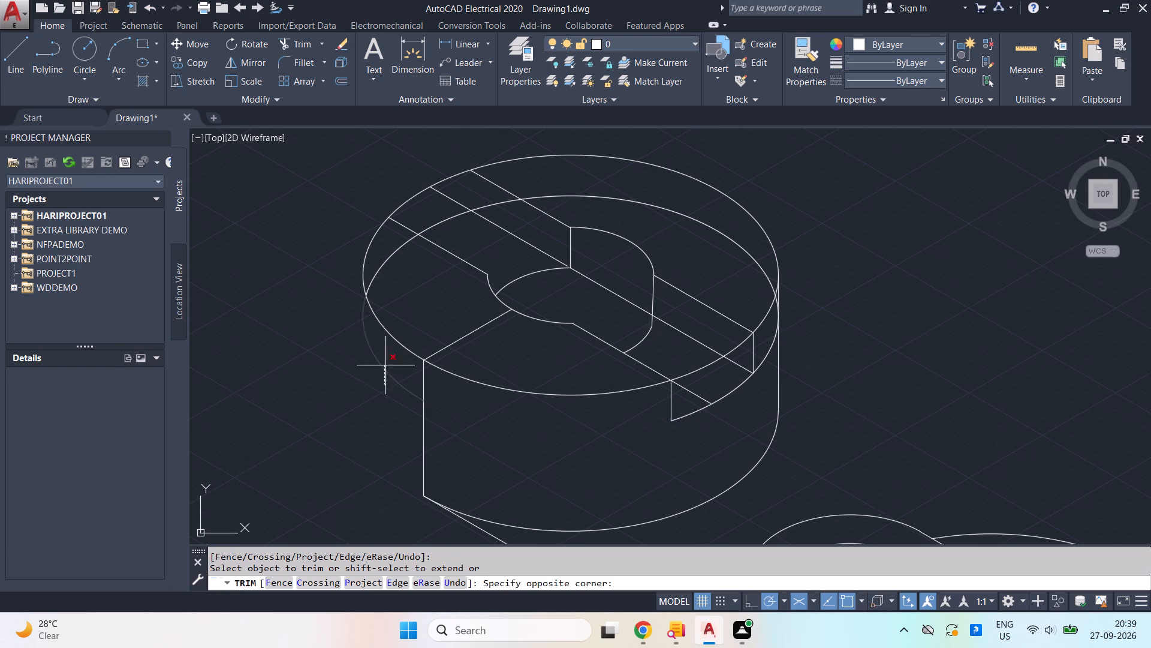
left_click(385, 365)
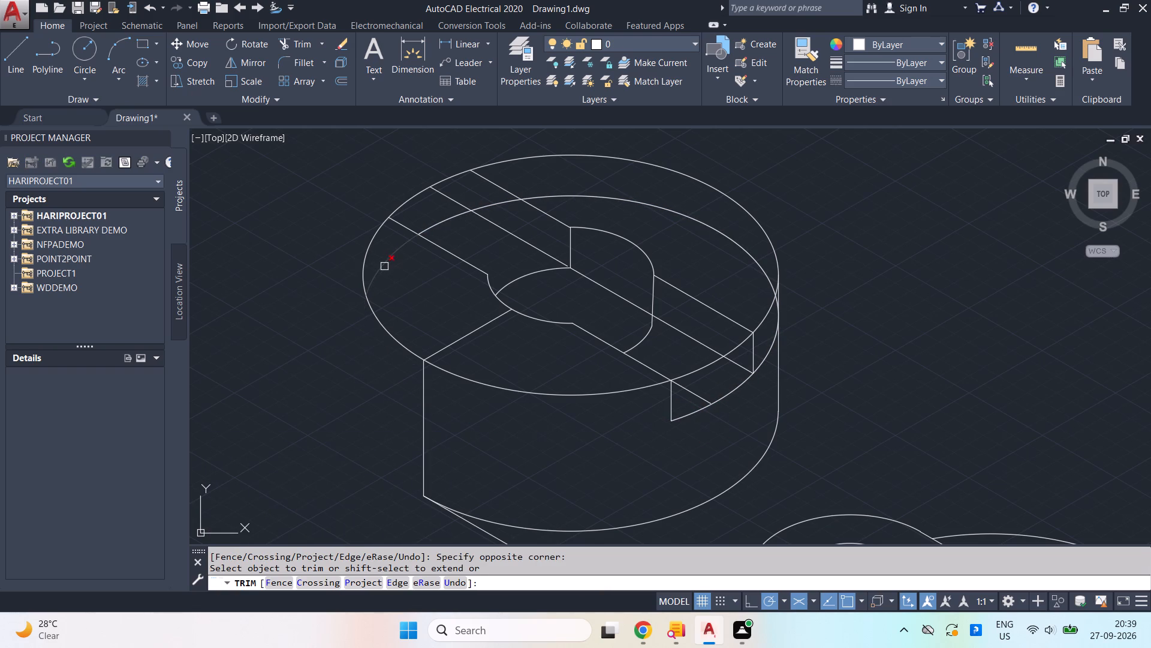
left_click(384, 266)
left_click(427, 232)
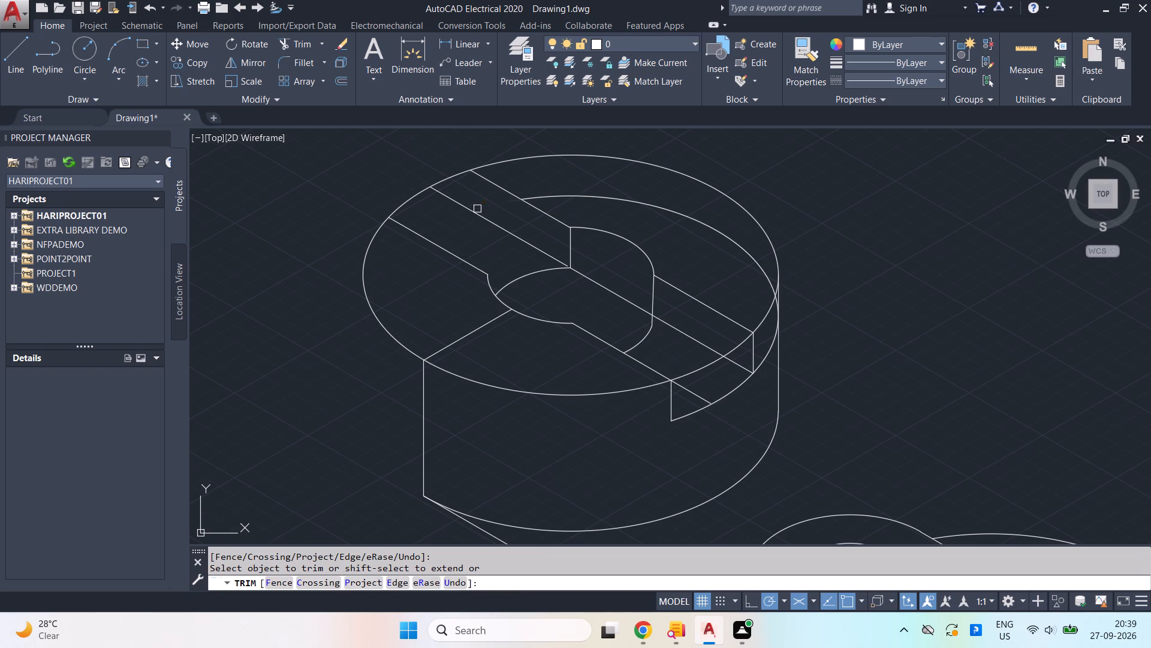
left_click(477, 209)
left_click(561, 197)
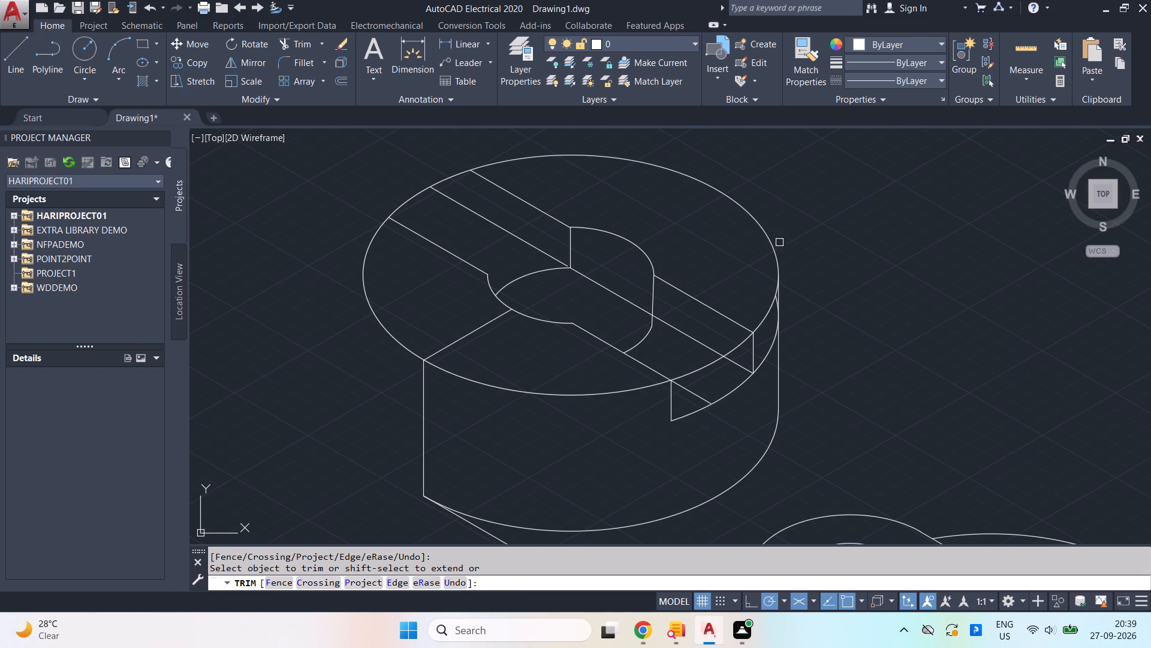
left_click(772, 335)
scroll(763, 313, "up", 4)
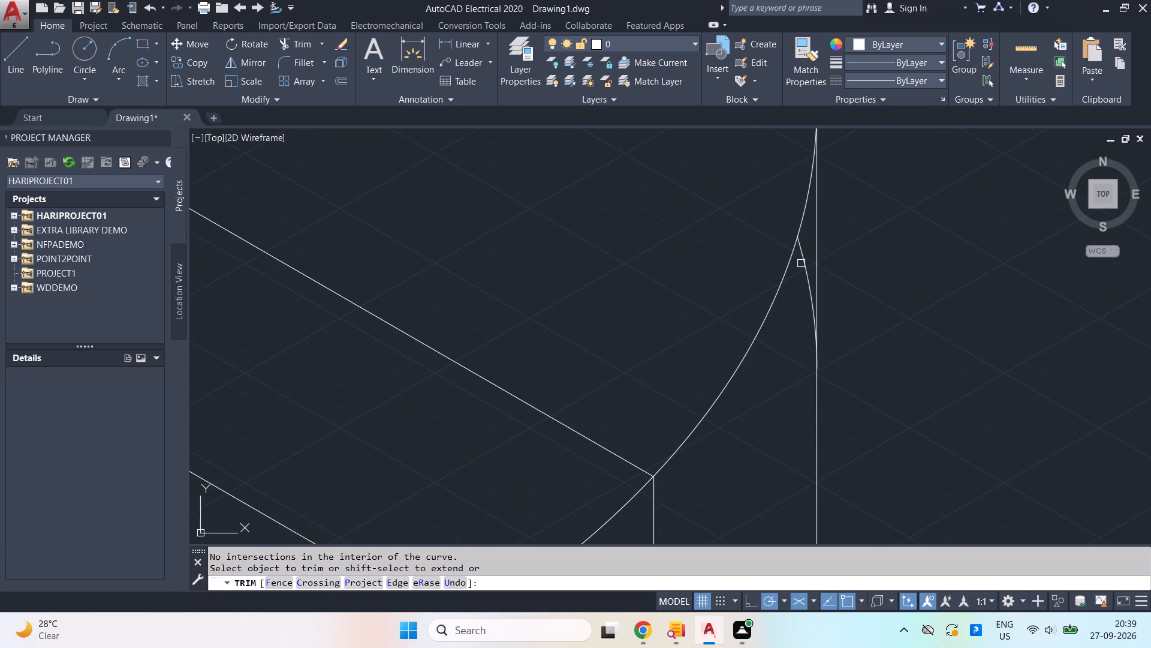
key("Escape")
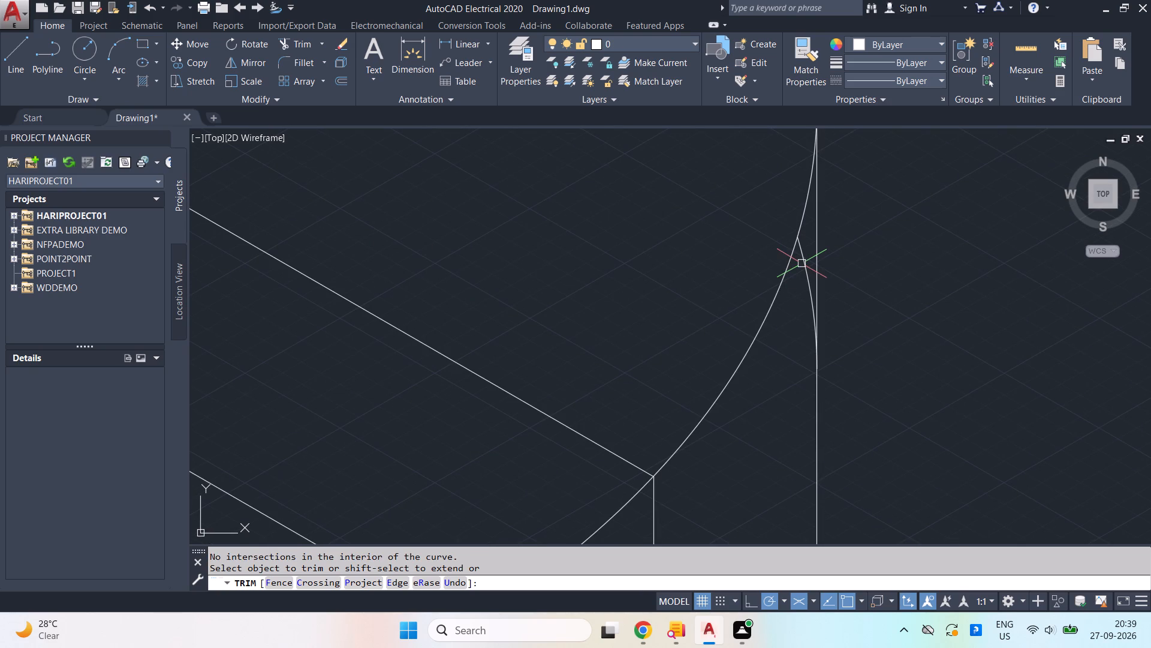
Delete the leftover arc fragment of the copied isocircle at the cylinder's right edge, beside the slot opening.
left_click(802, 263)
key("Delete")
scroll(789, 296, "down", 5)
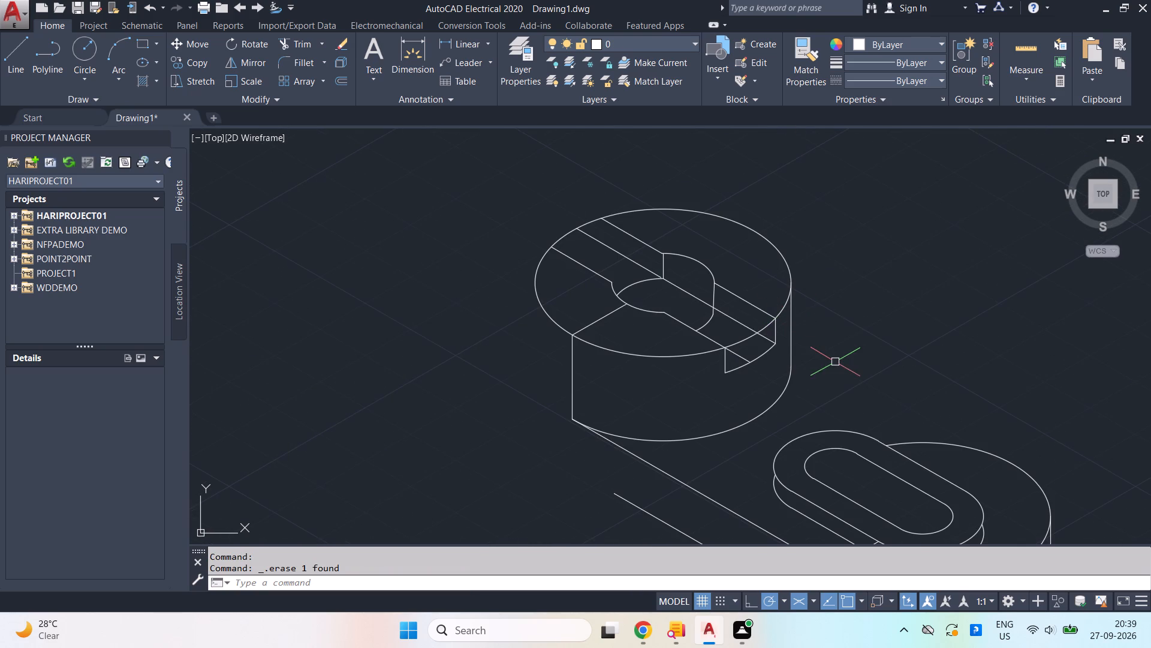
key("Escape")
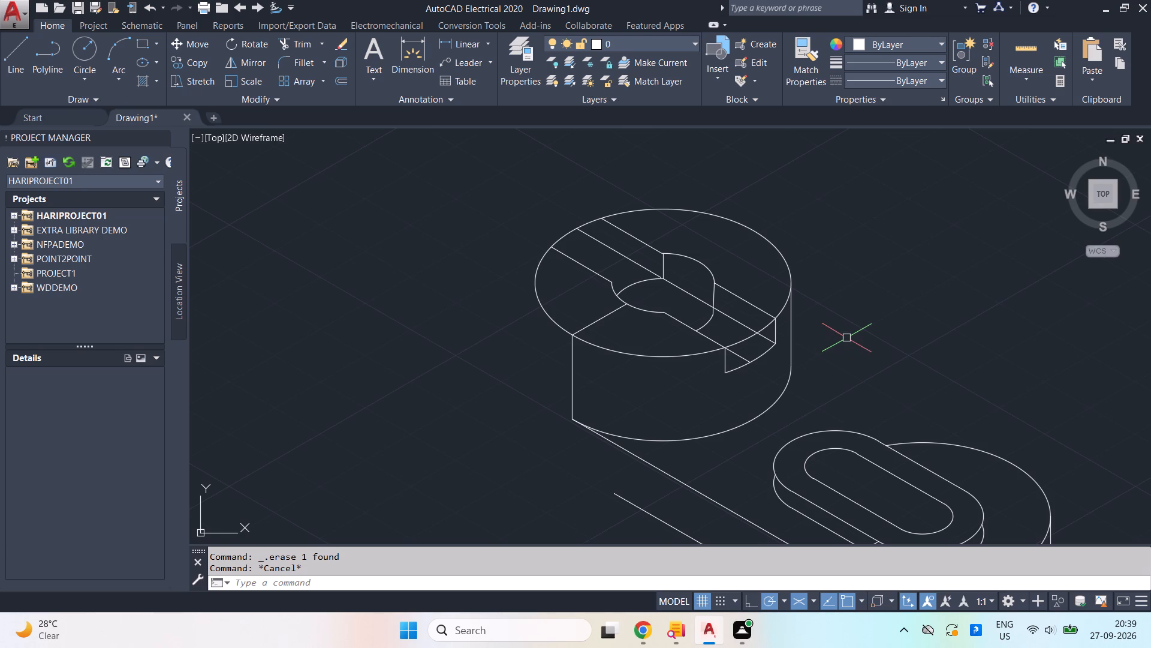
Draw a vertical line about 61 units down from the leftmost point of the cylinder's top face.
scroll(845, 341, "down", 2)
scroll(843, 344, "up", 1)
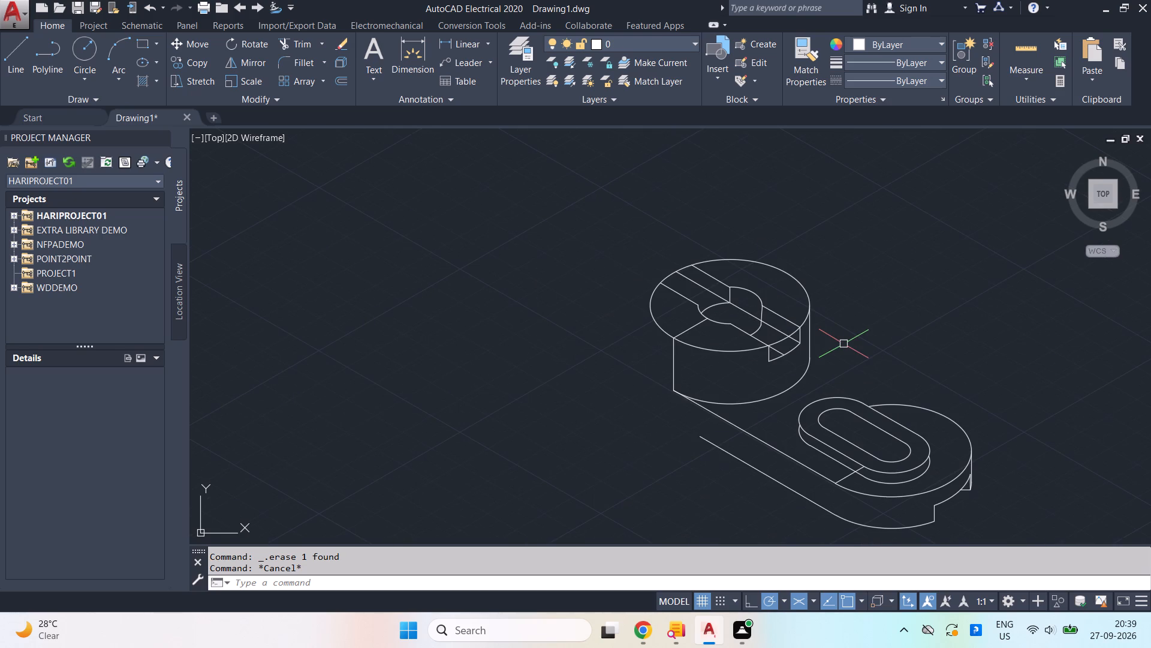
key("l")
key("Return")
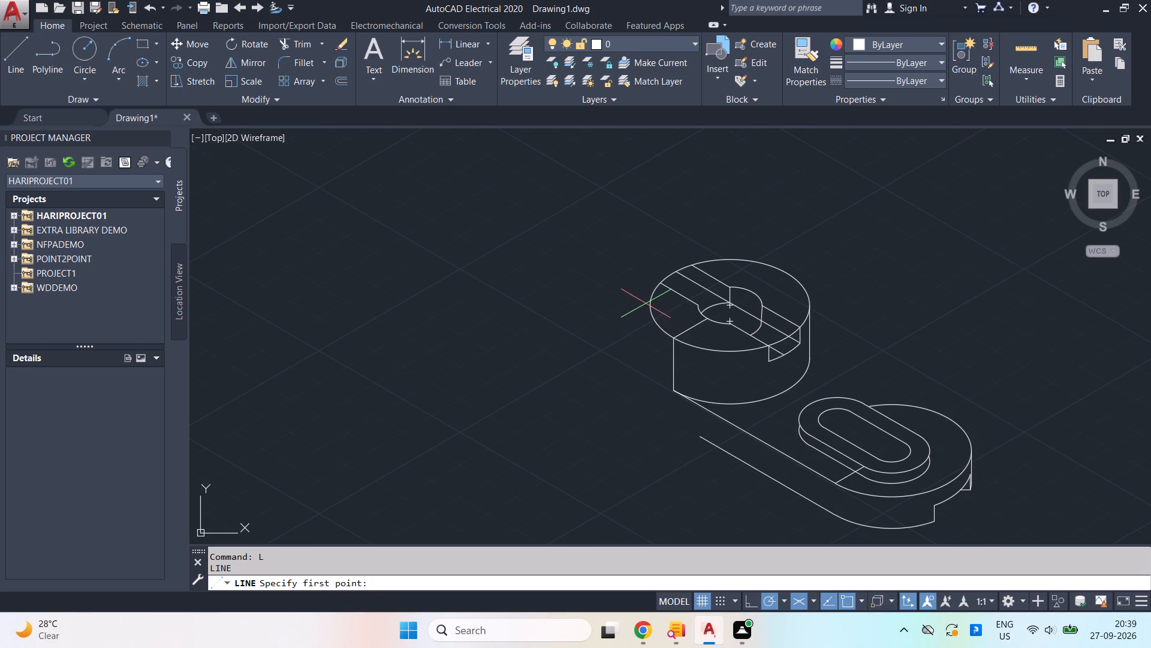
left_click(650, 300)
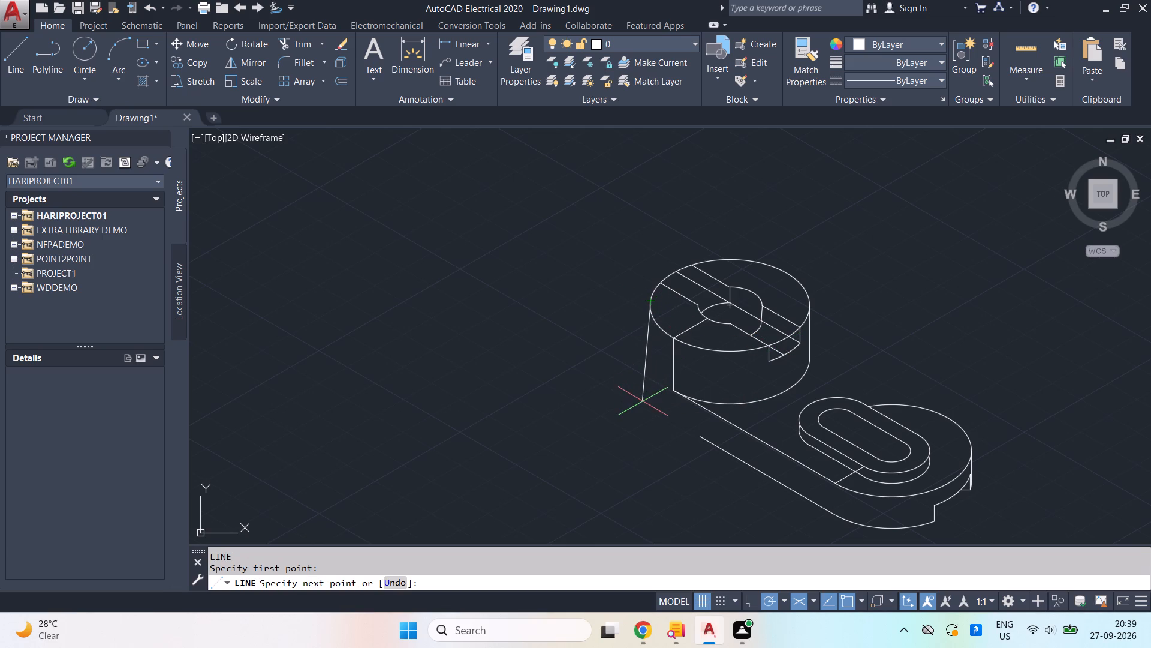
left_click(652, 460)
key("space")
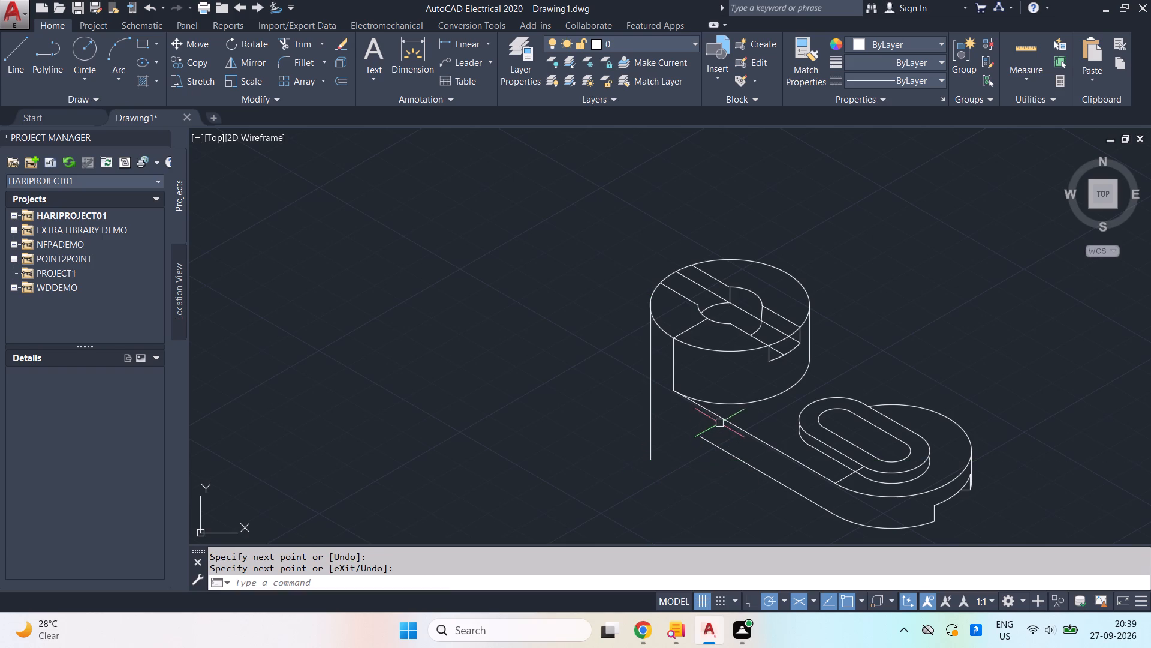
Extend the back end of the base's lower long edge to the new vertical line.
key("e")
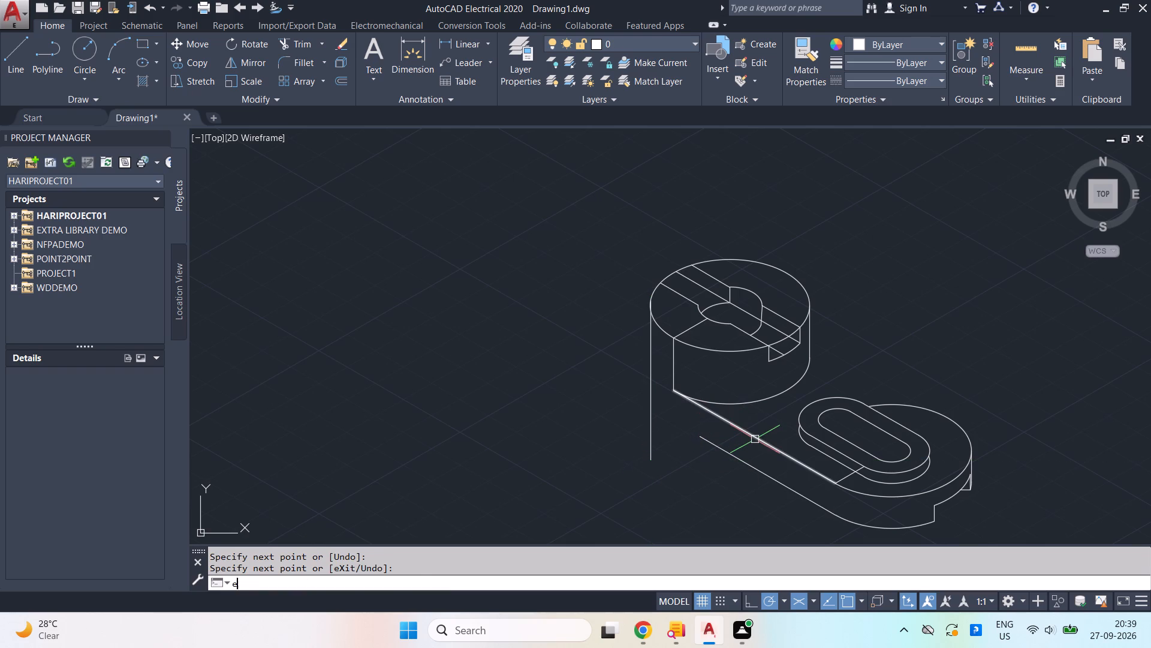
key("x")
key("Return")
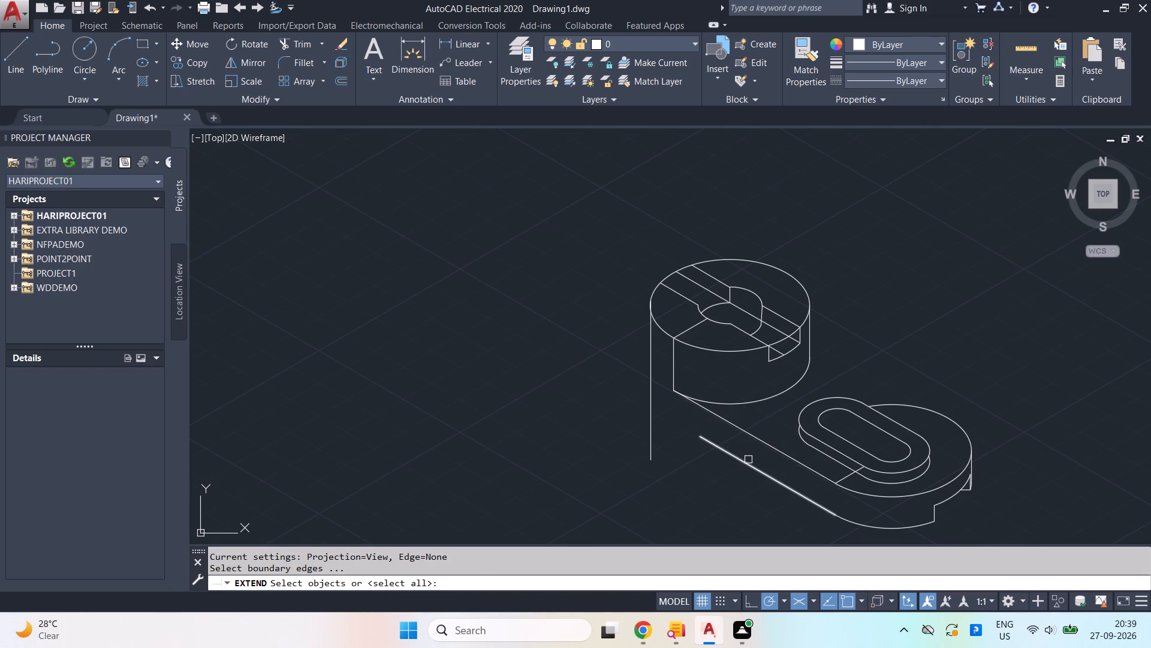
key("Return")
left_click(748, 460)
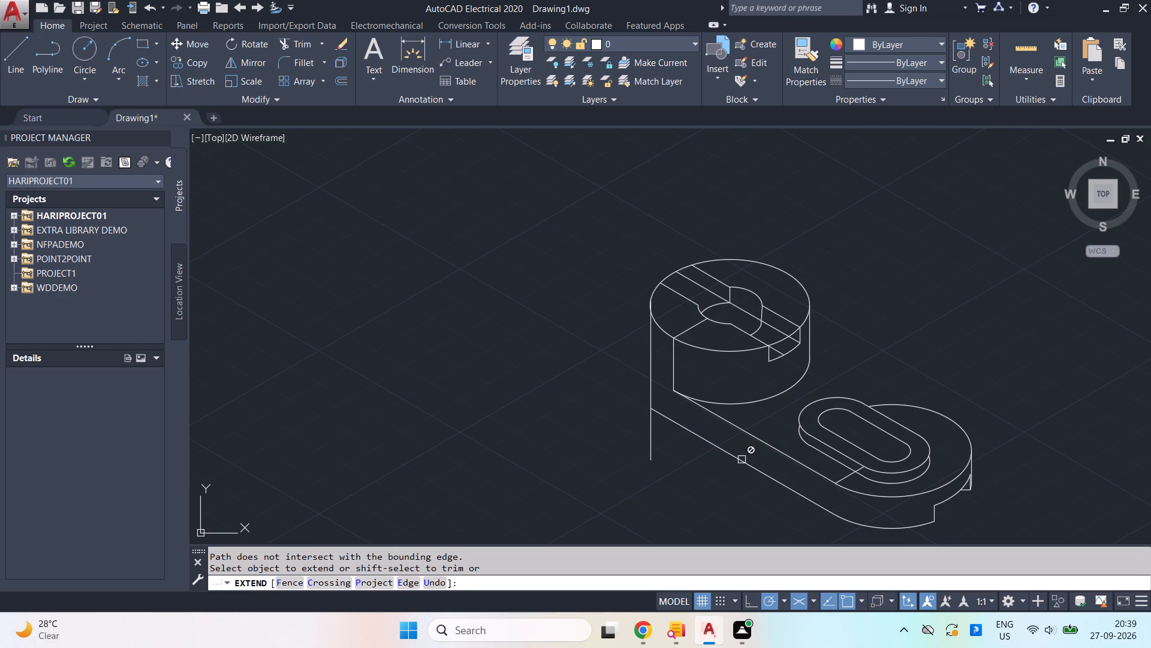
key("Escape")
Trim the new vertical line below the extended lower edge of the base.
type("tr")
key("Return")
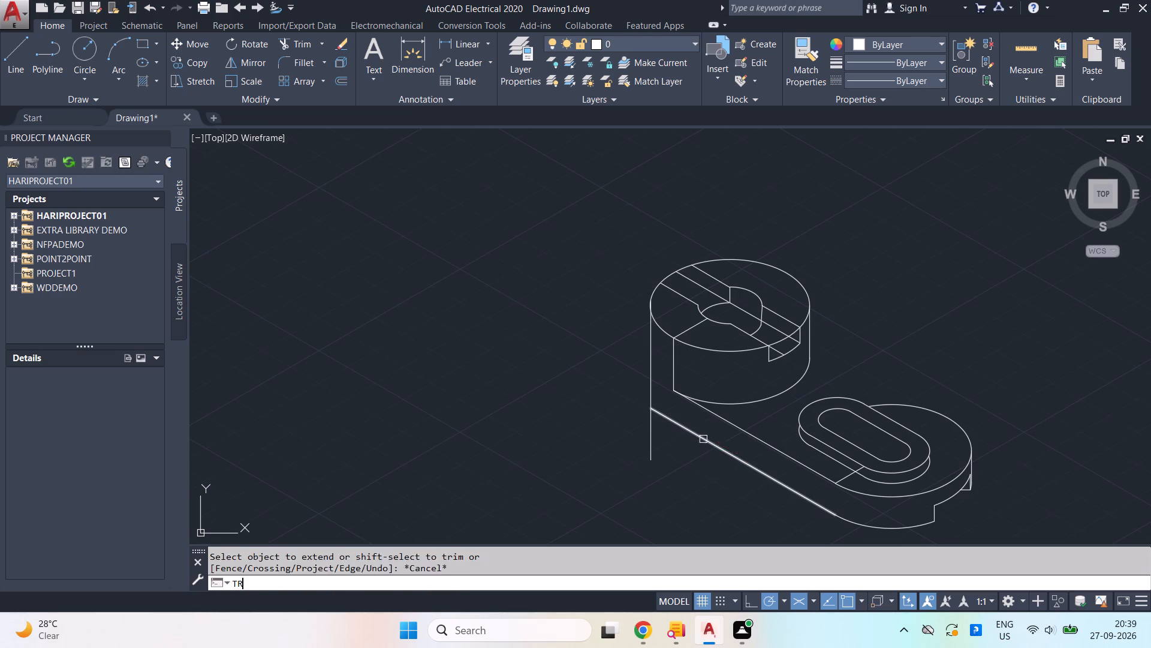
key("Return")
left_click(654, 448)
scroll(720, 400, "up", 1)
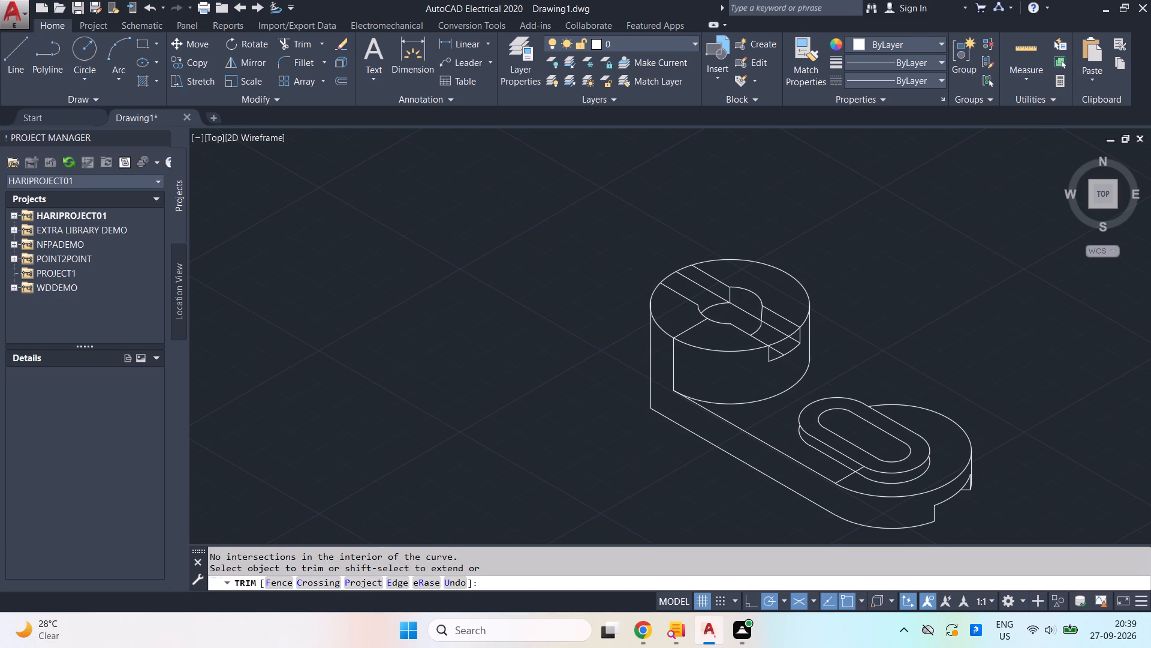
key("Escape")
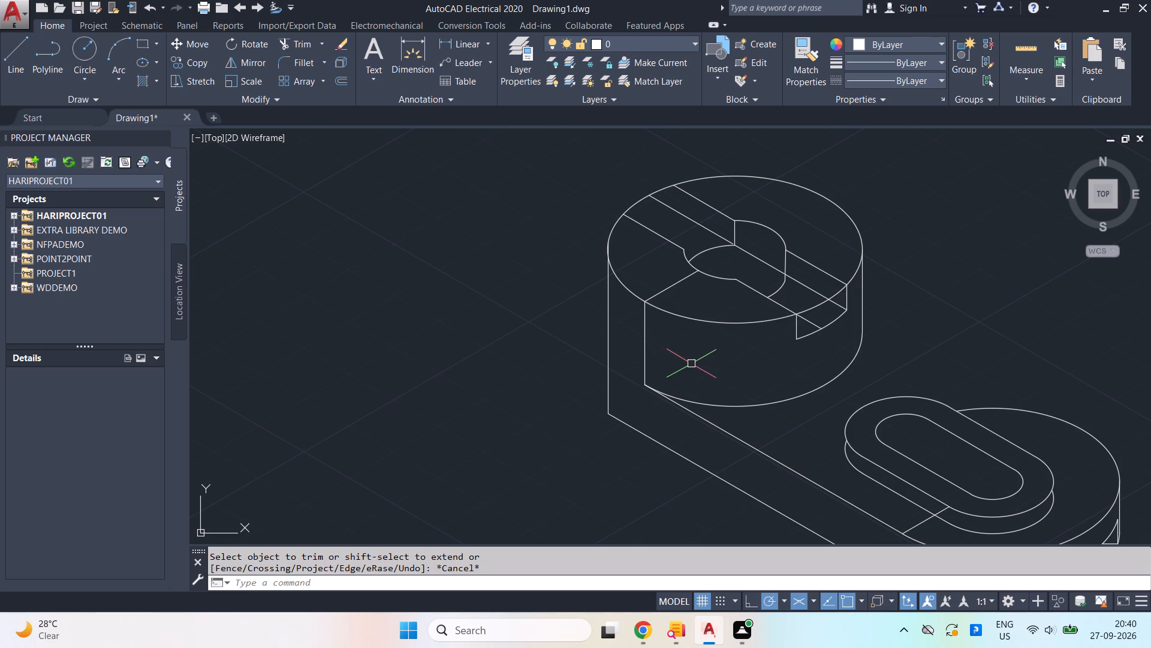
Delete the inner vertical line between the cylinder's top face and the back end of the base's upper edge.
type("tr")
key("Return")
key("Return")
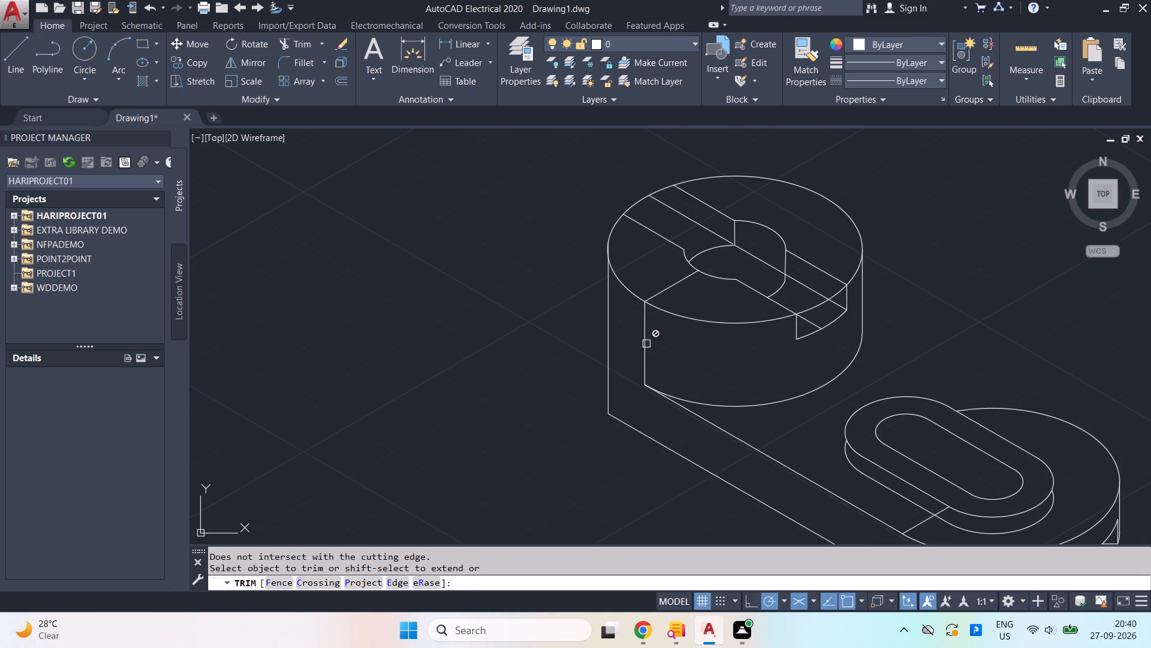
left_click(646, 344)
key("Escape")
left_click(659, 349)
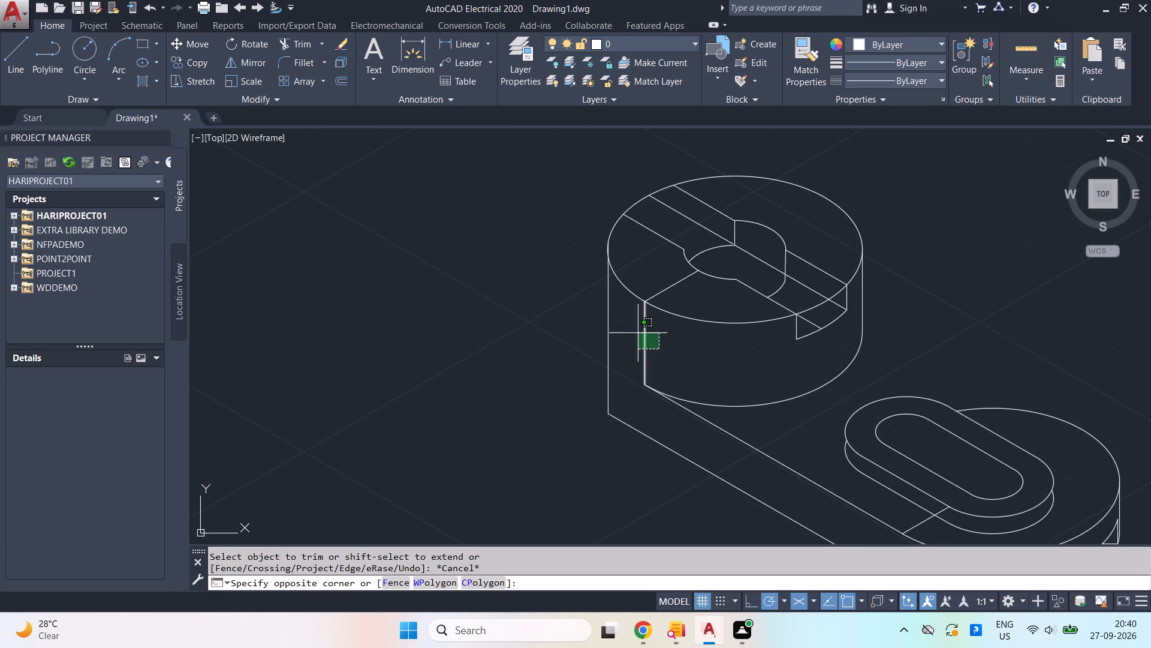
left_click(632, 332)
key("Delete")
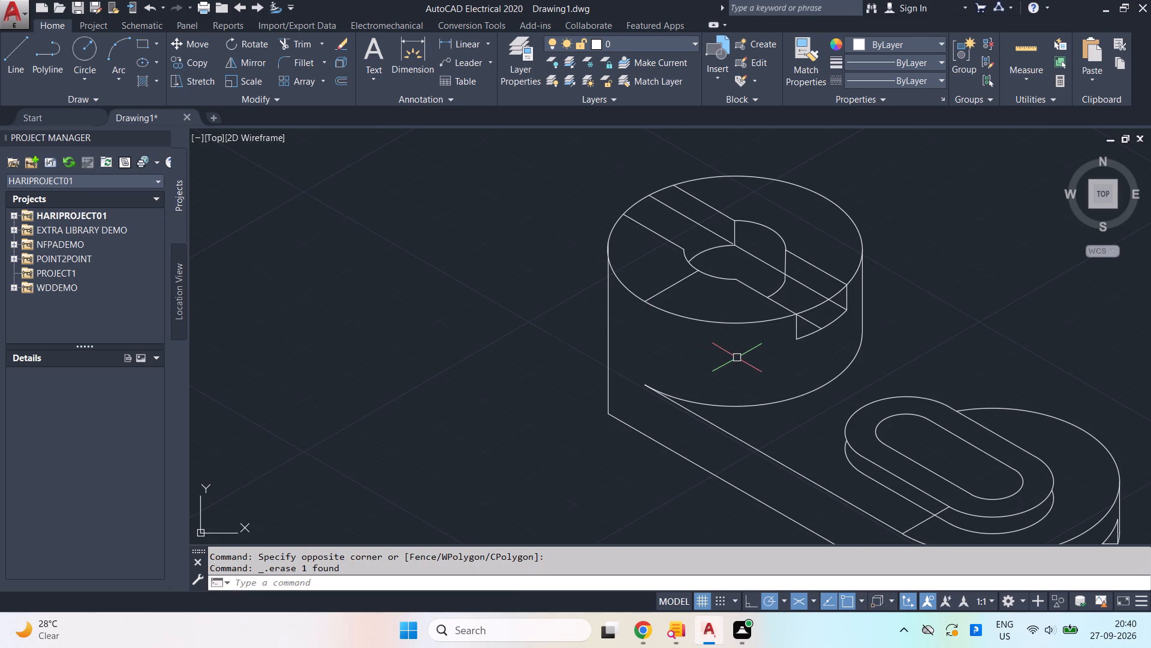
Copy the cylinder's top isocircle from its centre 32 units straight down.
scroll(737, 358, "down", 1)
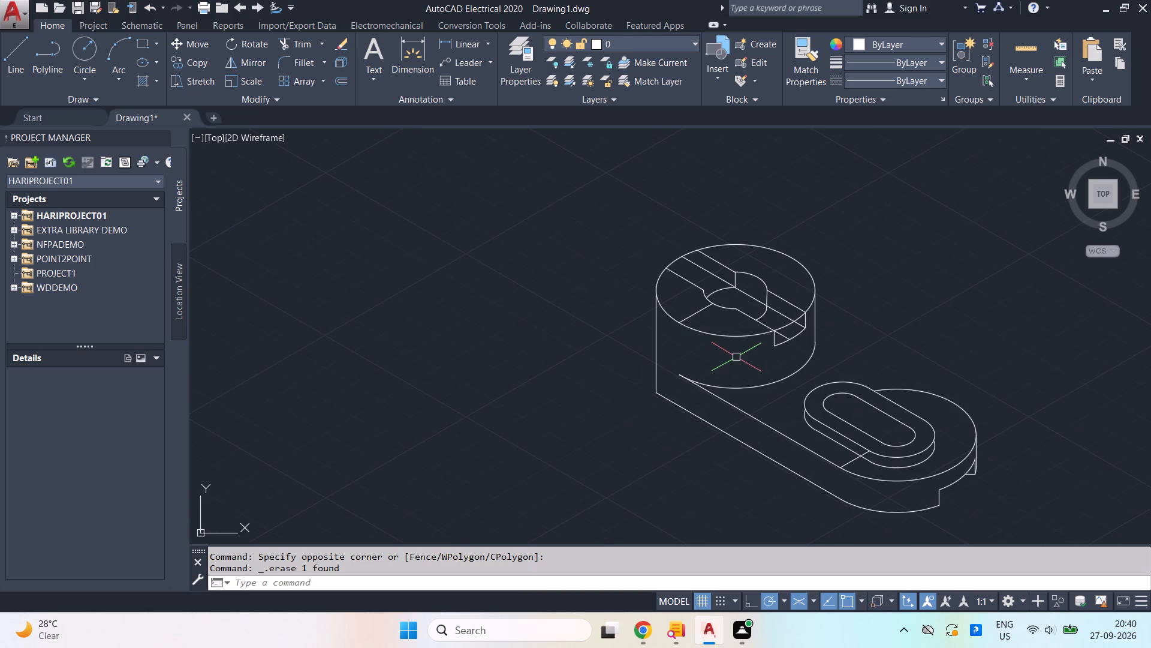
middle_click_drag(736, 357, 764, 353)
scroll(758, 344, "up", 1)
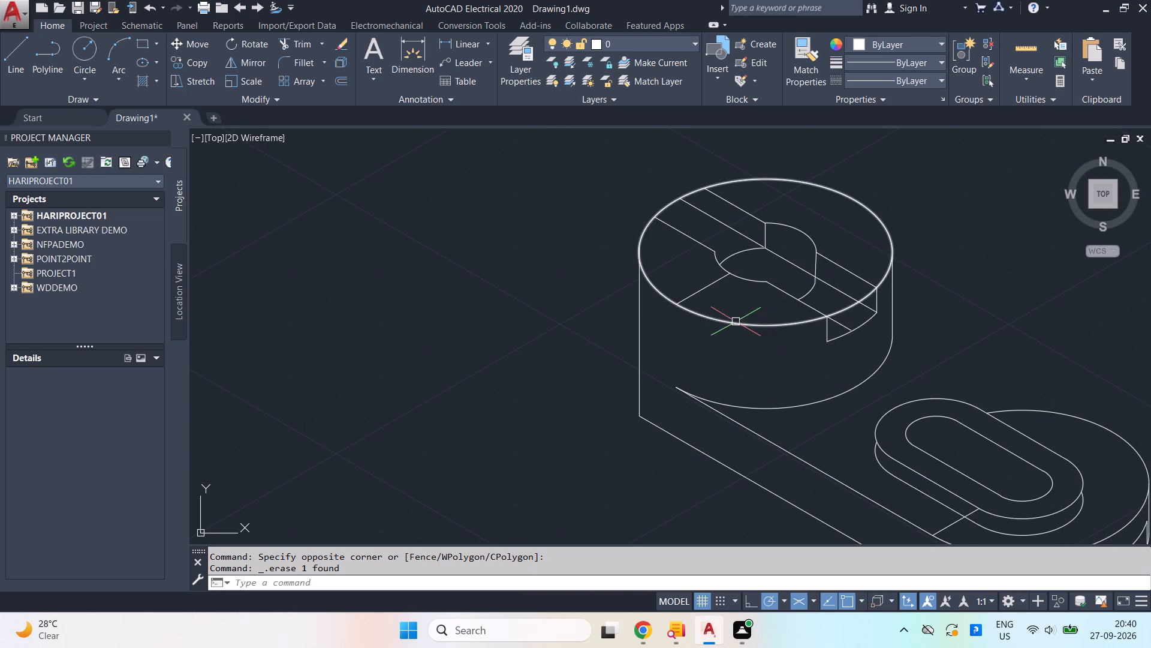
left_click(735, 322)
type("co")
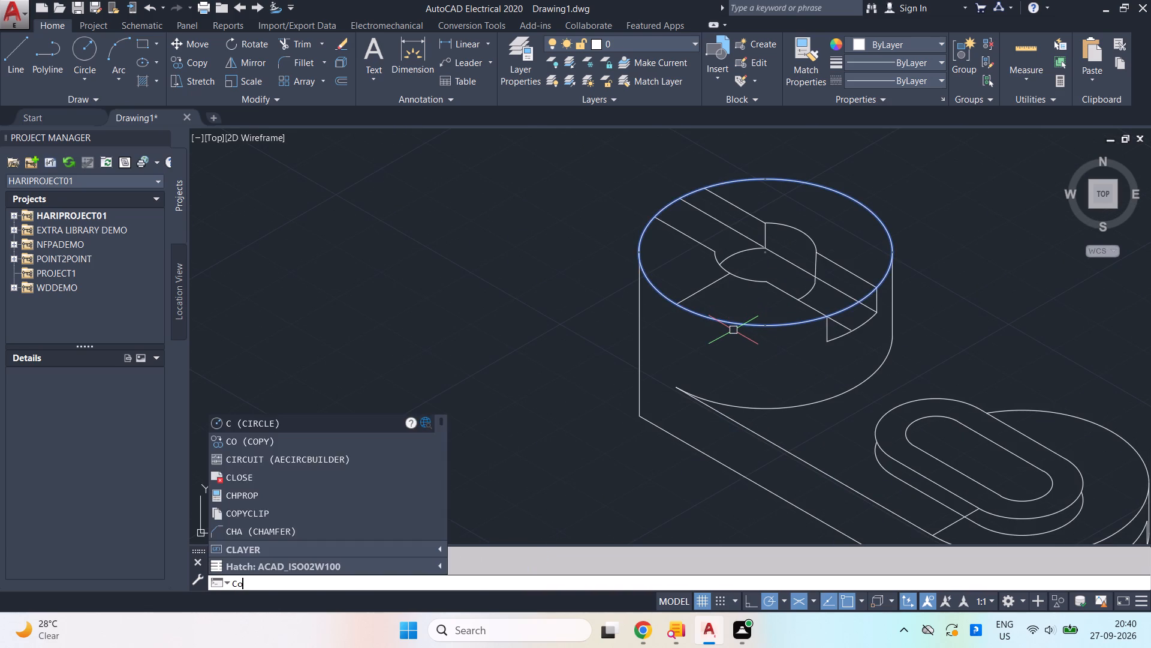
key("Return")
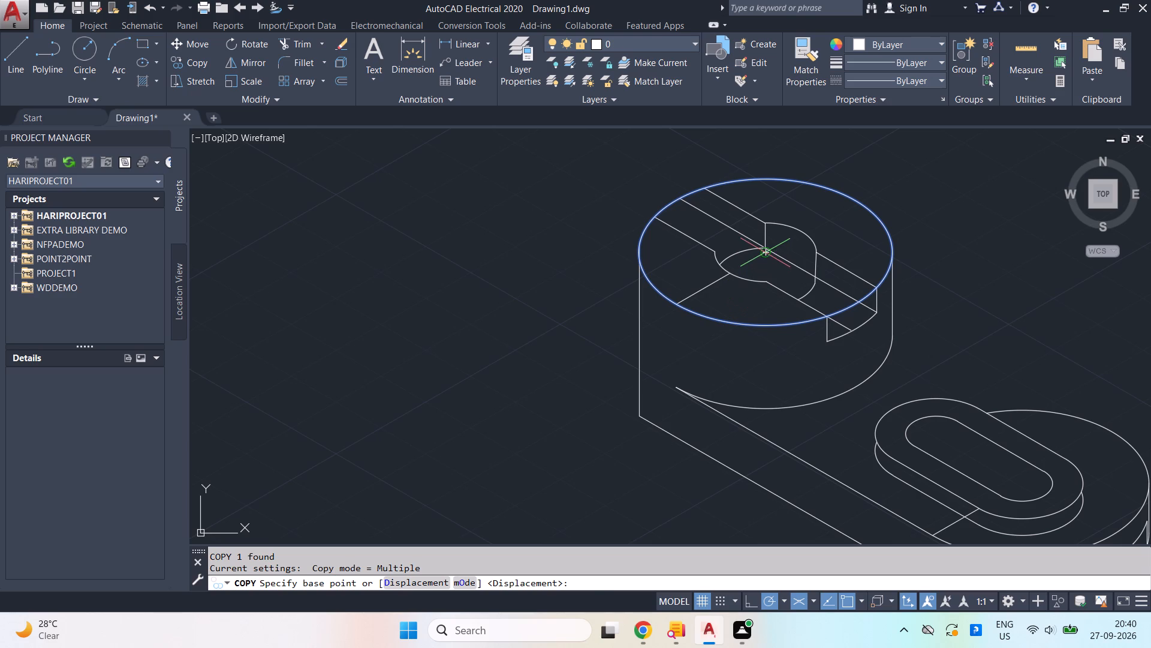
left_click(766, 251)
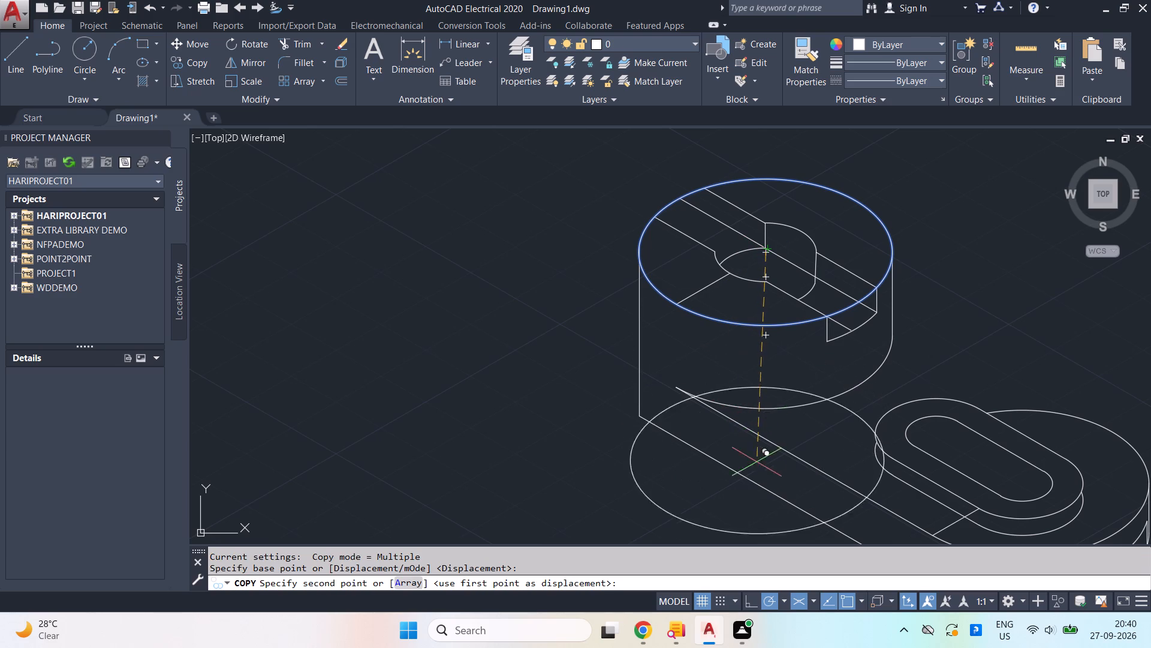
scroll(763, 439, "down", 1)
middle_click_drag(764, 429, 765, 368)
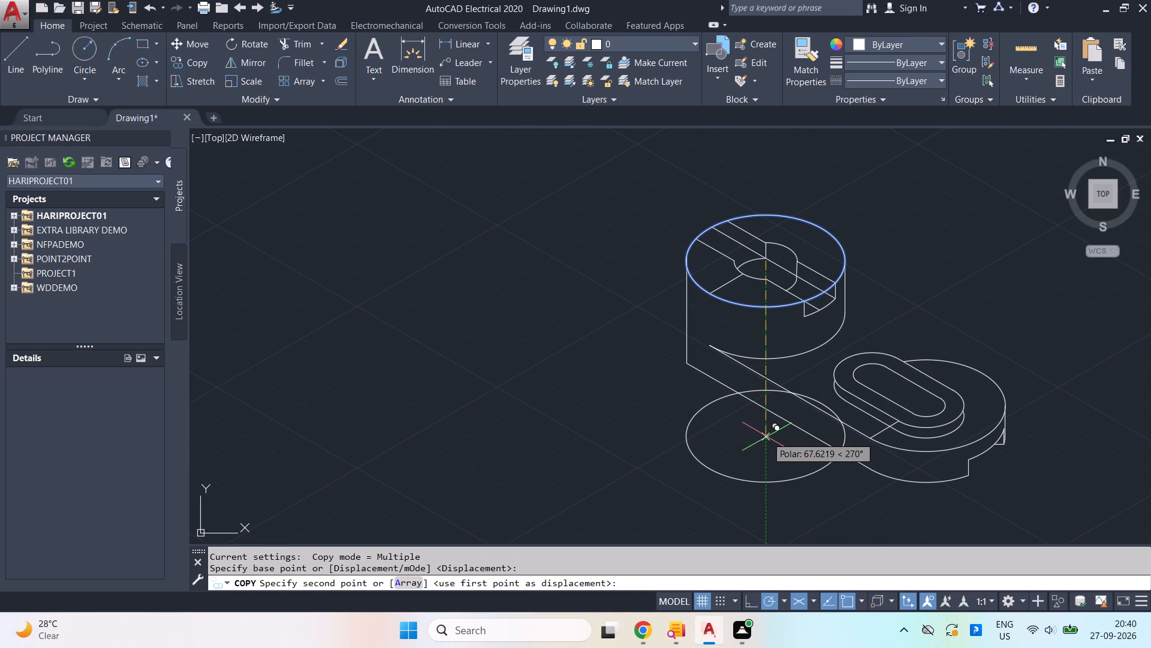
type("32")
key("Return")
key("Return")
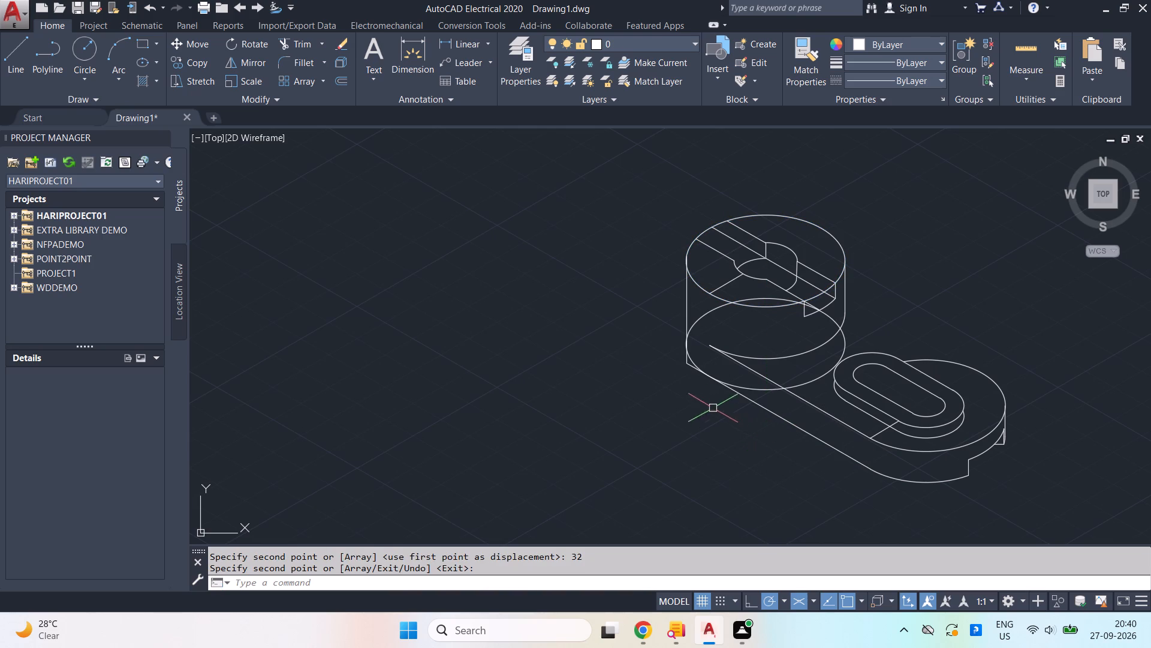
Trim the left vertical line and the base's lower edge where they run past the copied isocircle to their corner.
scroll(680, 358, "up", 1)
type("tr")
key("Return")
key("Return")
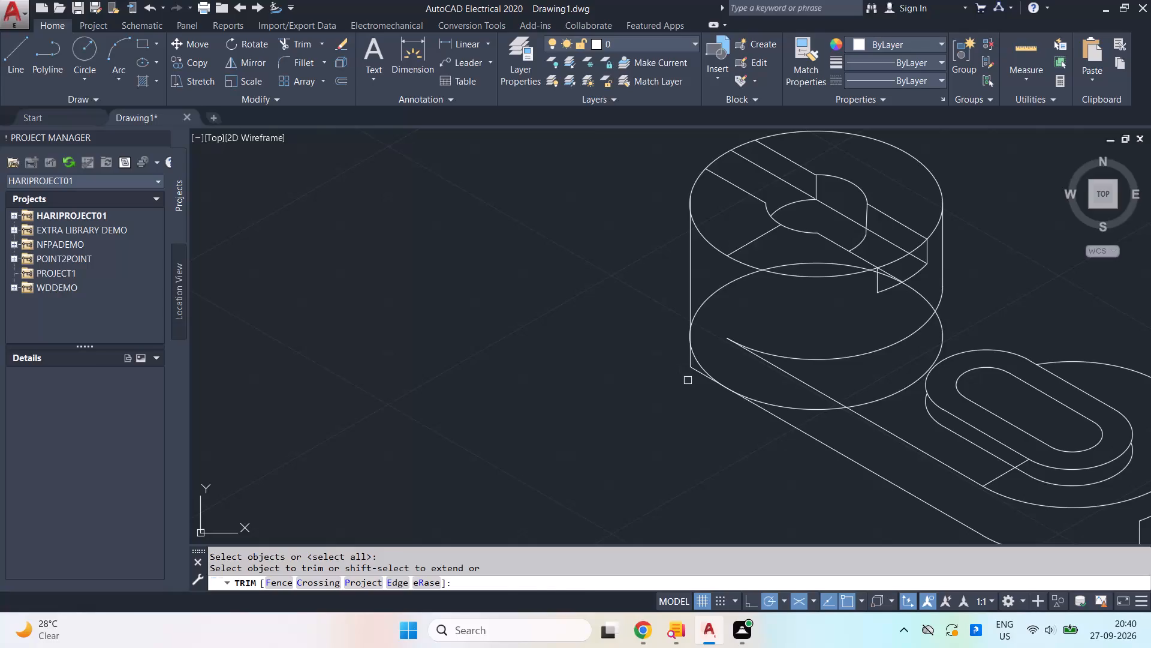
left_click_drag(688, 380, 688, 374)
left_click(689, 360)
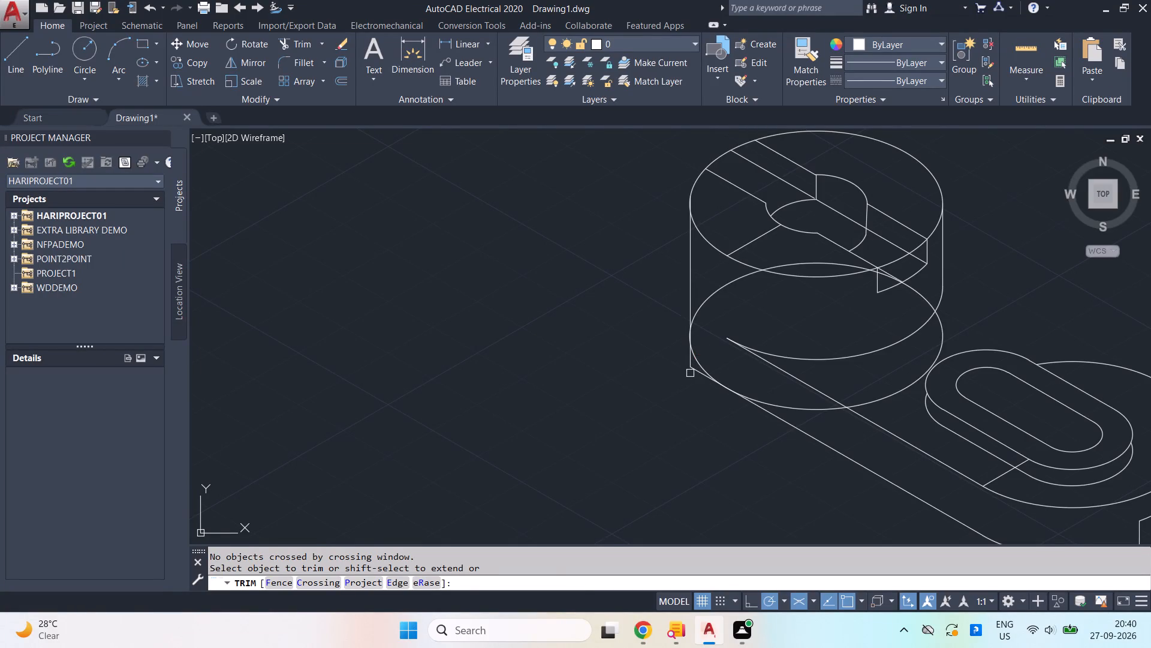
left_click(692, 370)
left_click(692, 367)
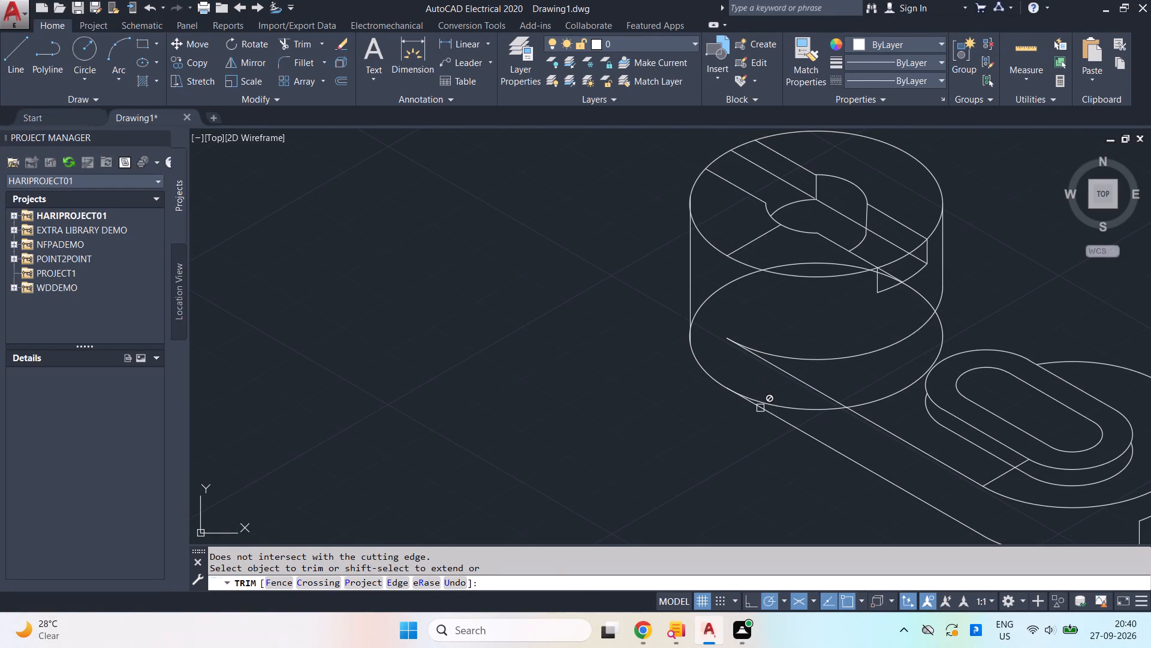
Trim the copied isocircle's front, right and back segments, keeping its left arc between the vertical line and the base's lower edge.
left_click(781, 403)
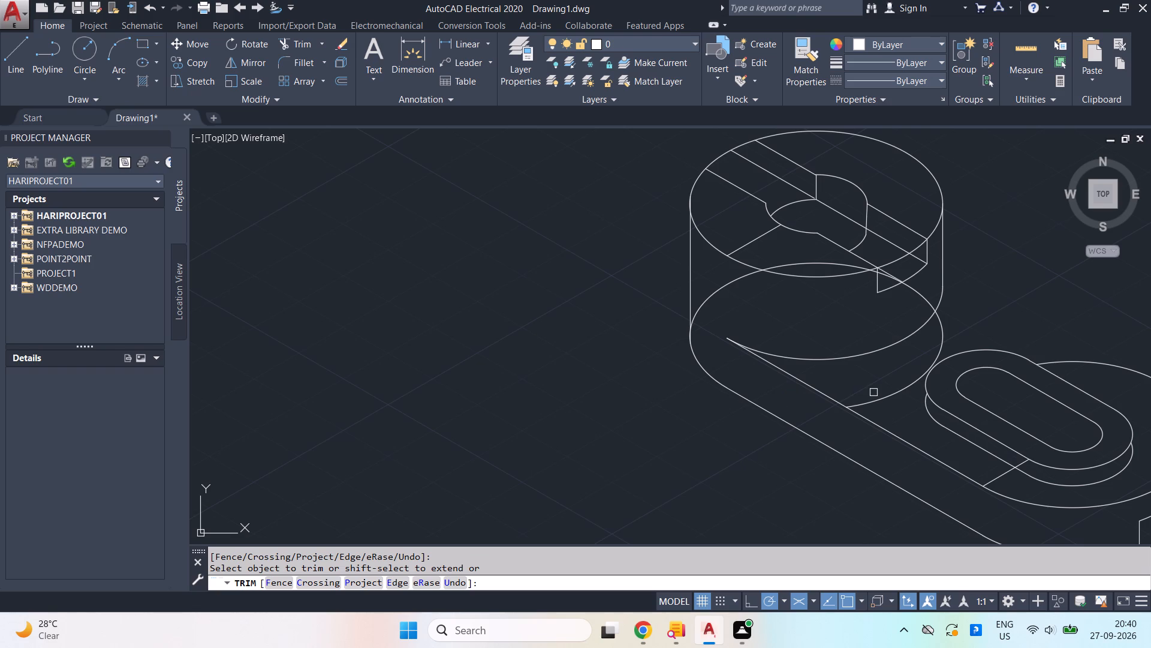
key("Escape")
left_click(878, 397)
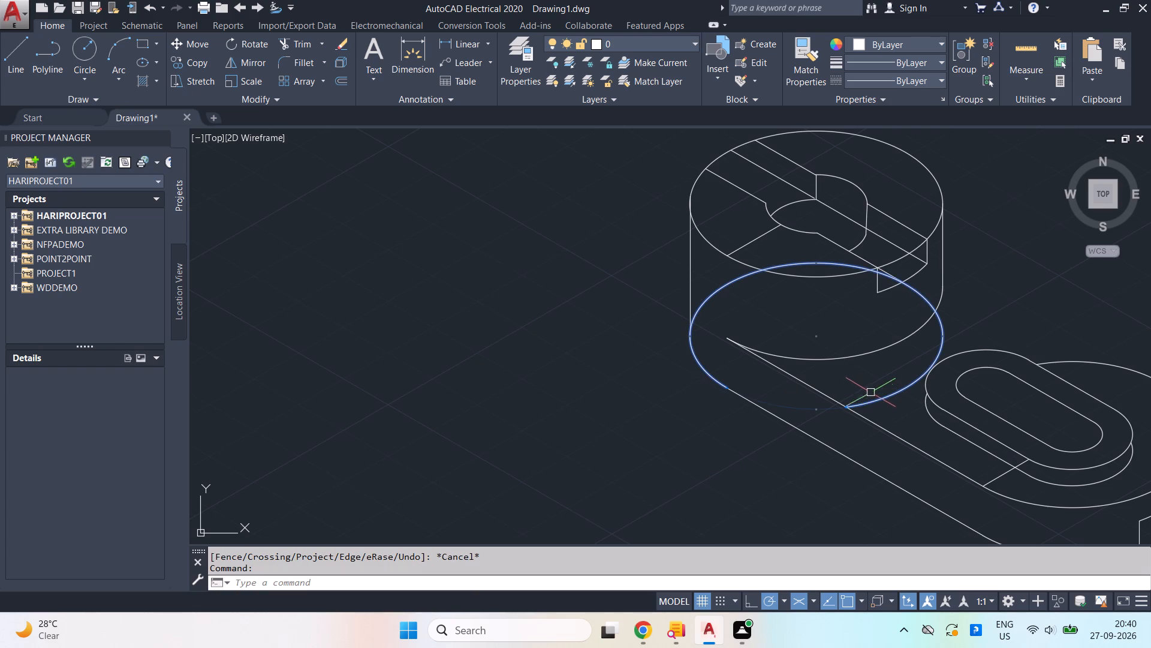
key("Escape")
type("tr")
key("Return")
key("Return")
left_click(885, 395)
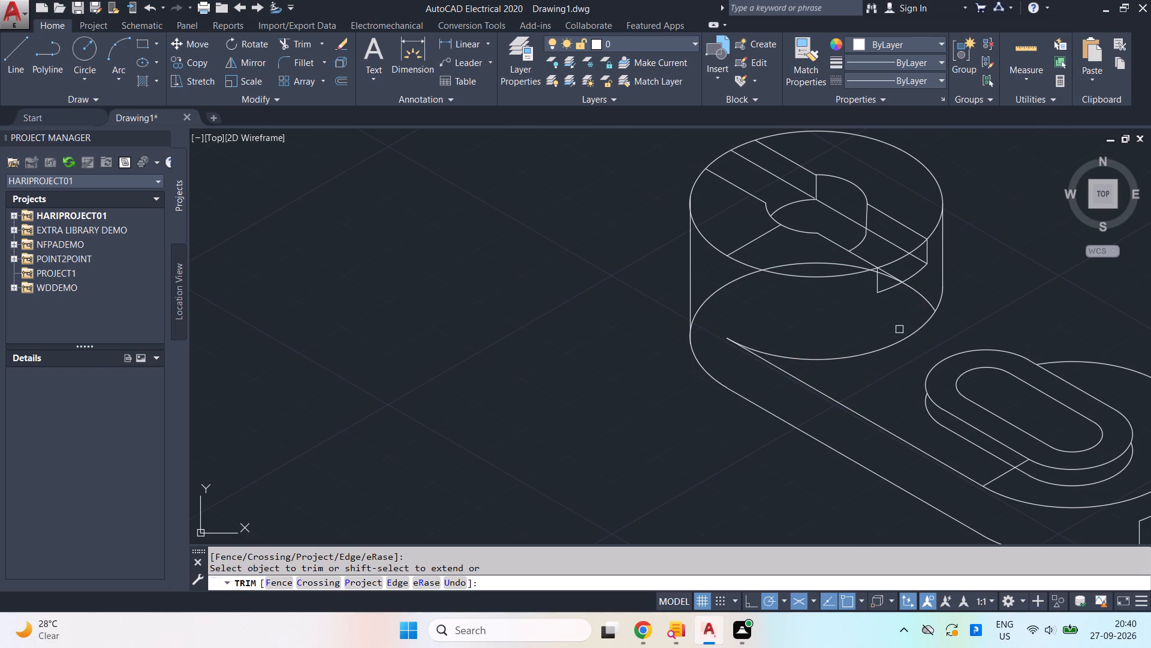
left_click(920, 295)
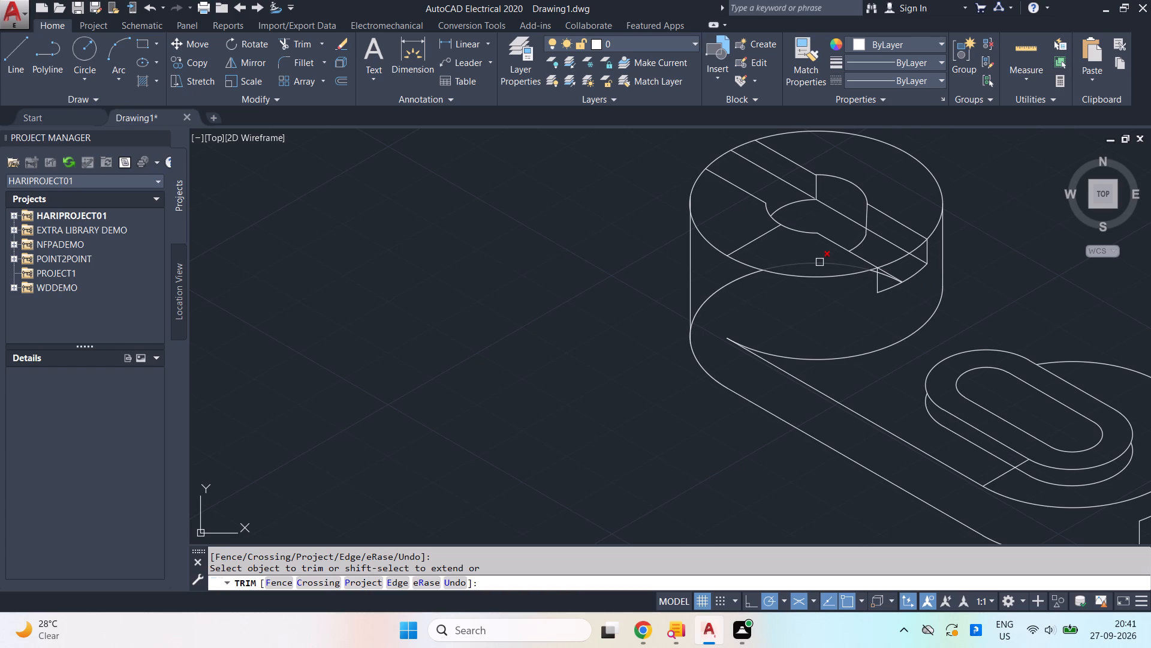
left_click(819, 262)
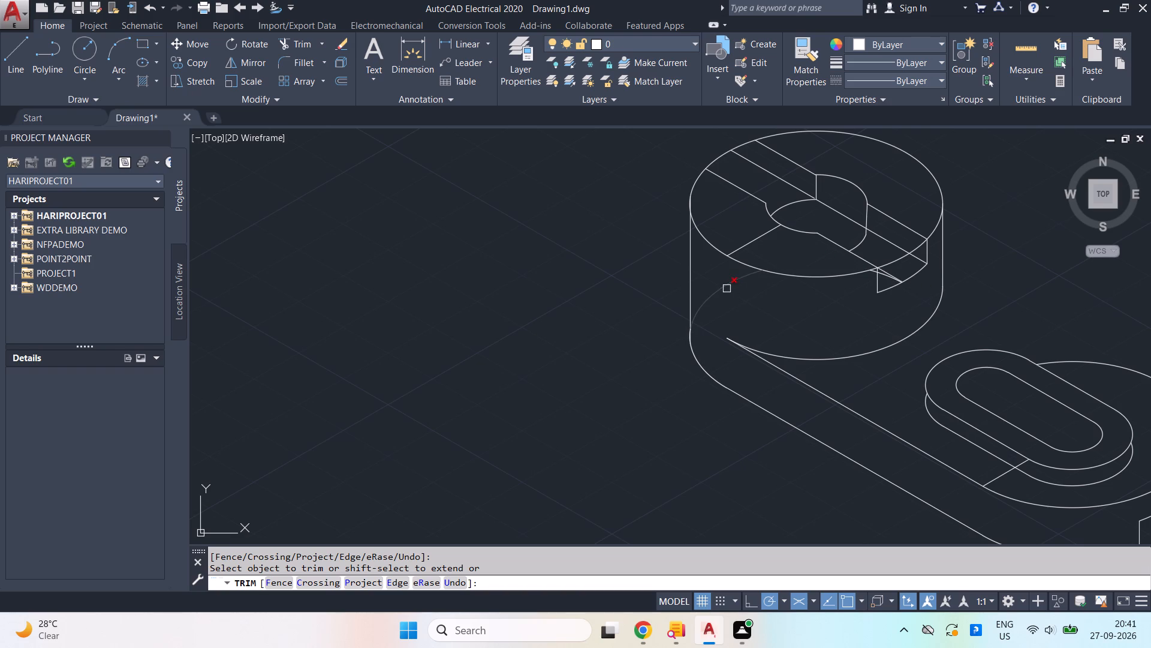
left_click(725, 289)
Remove the copied isocircle's leftover fragments around the vertical line at the front of the slot opening.
scroll(867, 262, "up", 2)
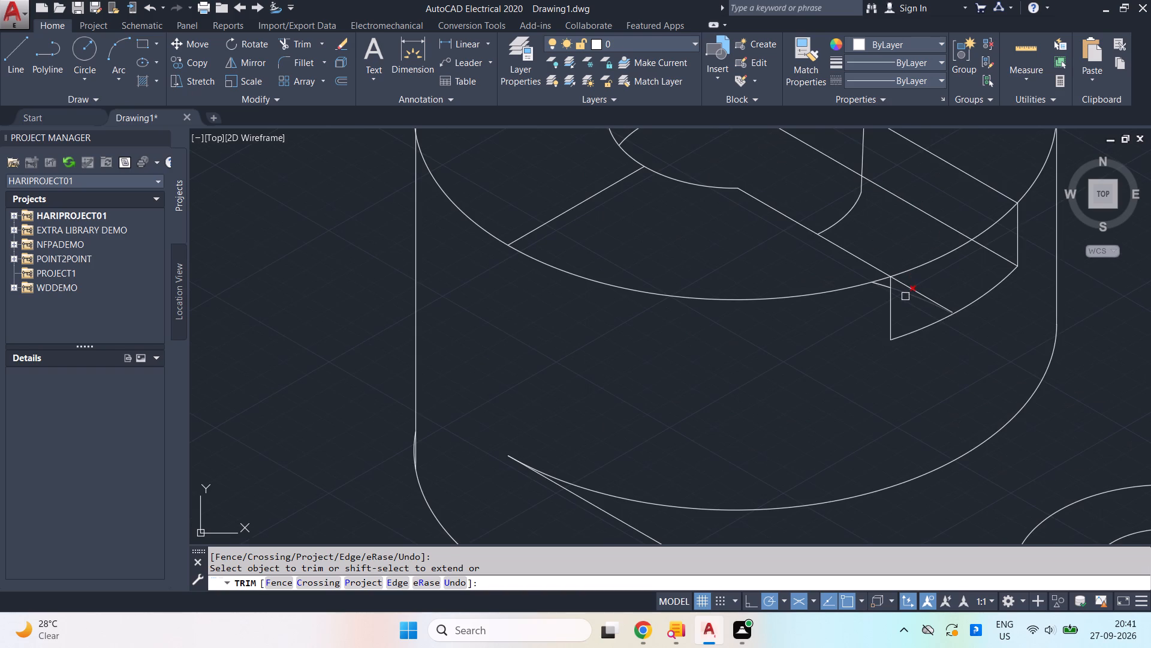
left_click(905, 296)
scroll(876, 289, "up", 1)
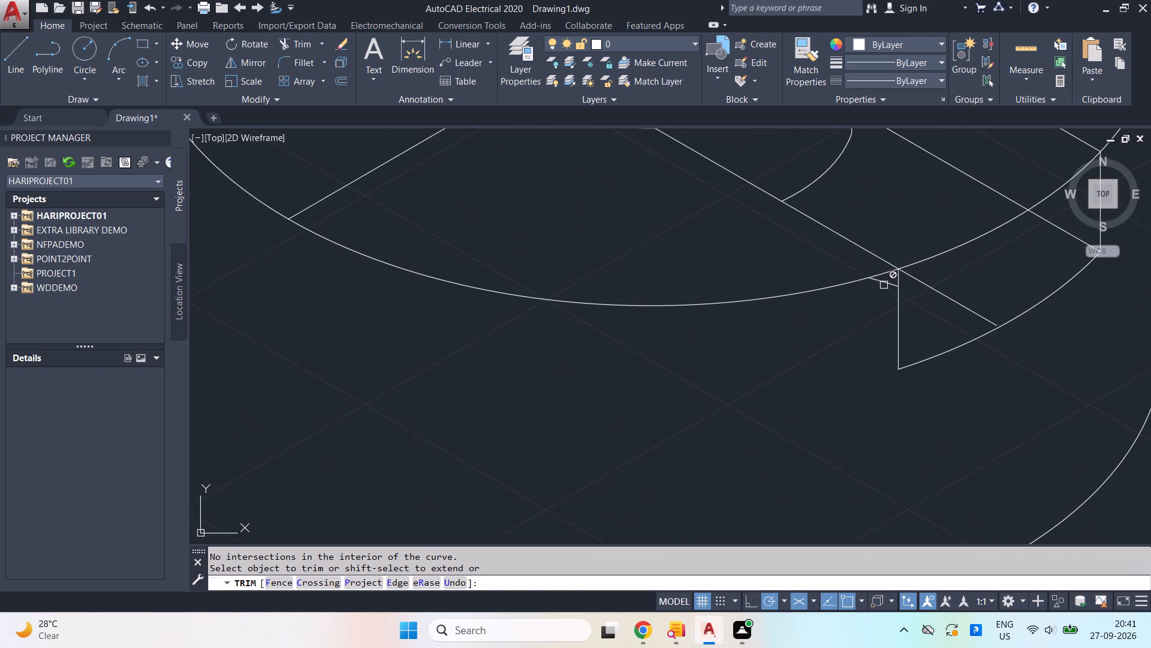
key("Escape")
left_click(884, 284)
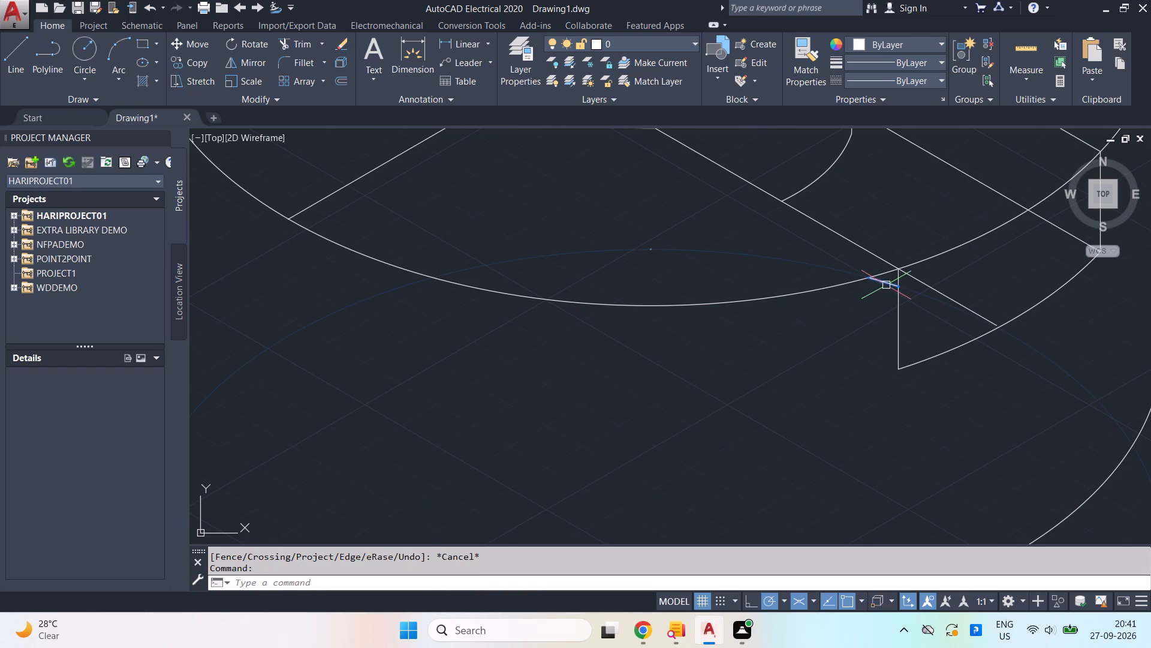
key("Delete")
scroll(859, 339, "down", 4)
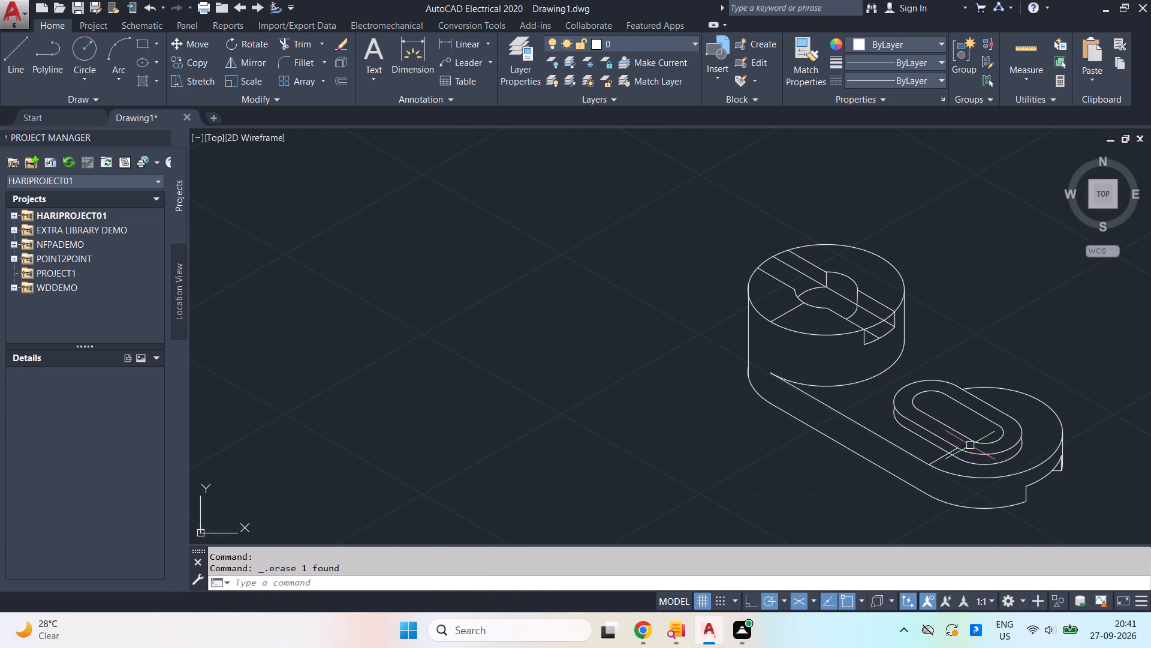
Draw the base's upper back edge as a line from the rounded end's arc to the cylinder's right side.
scroll(971, 436, "up", 1)
key("Escape")
middle_click_drag(964, 406, 809, 393)
key("l")
key("Return")
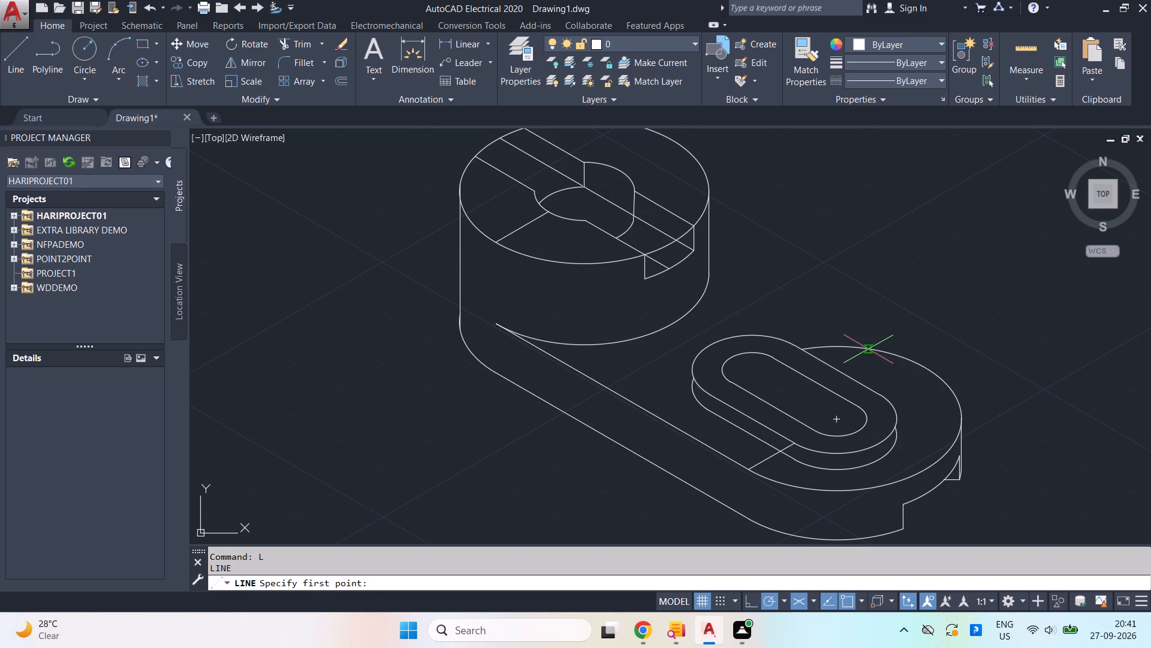
left_click(906, 358)
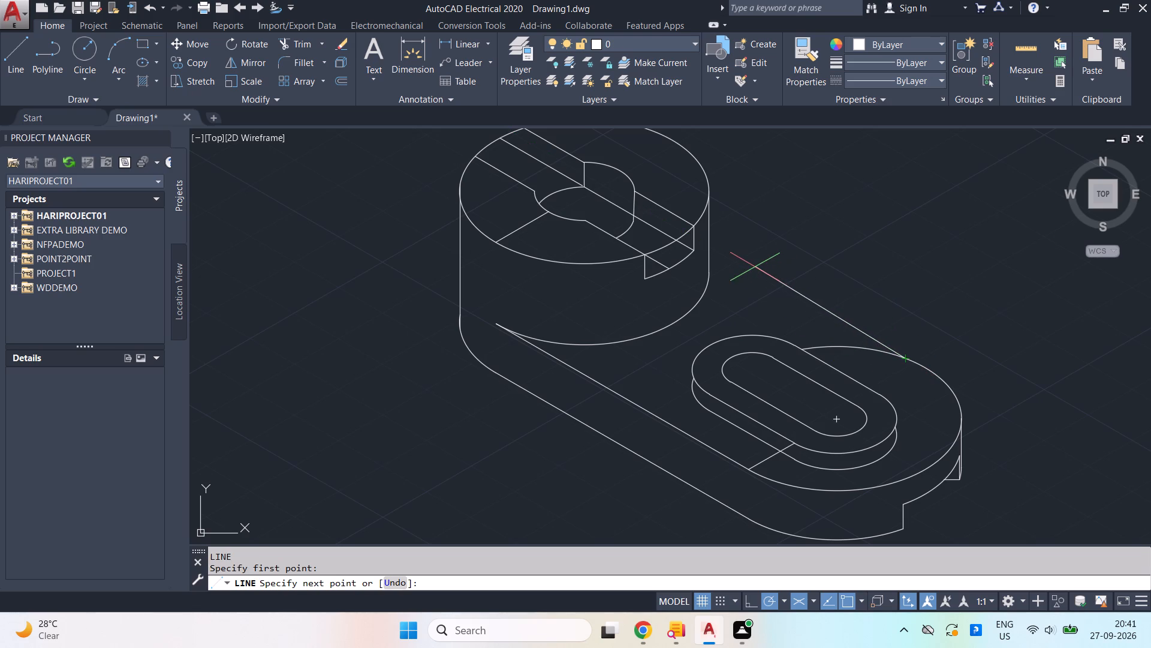
scroll(748, 264, "up", 2)
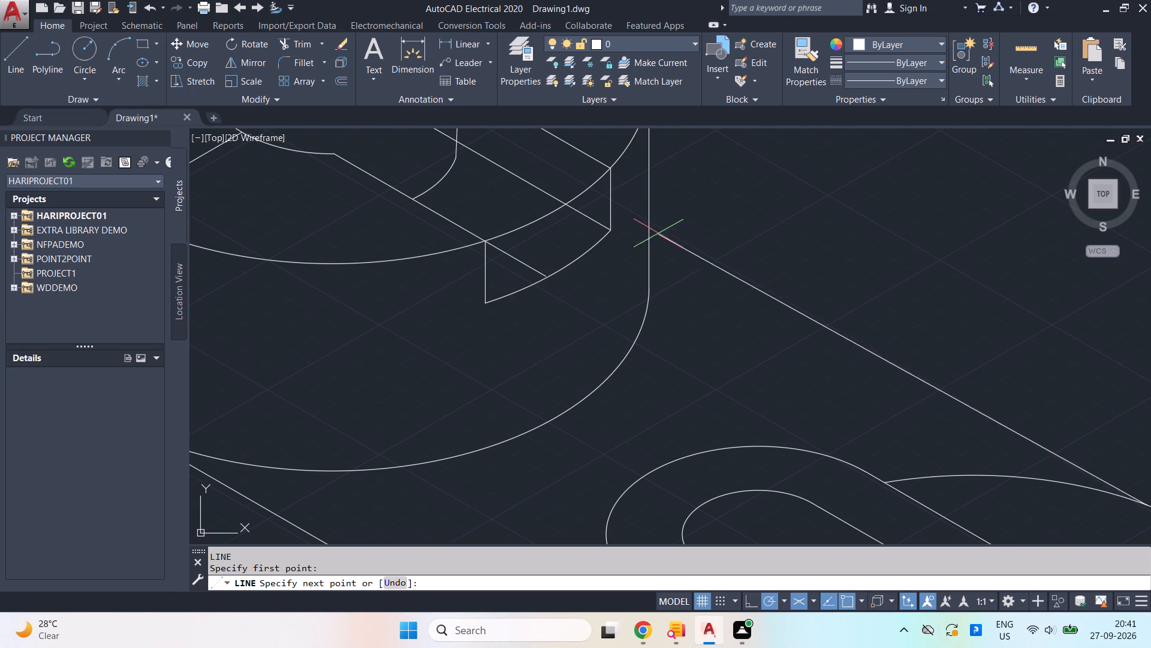
left_click(630, 205)
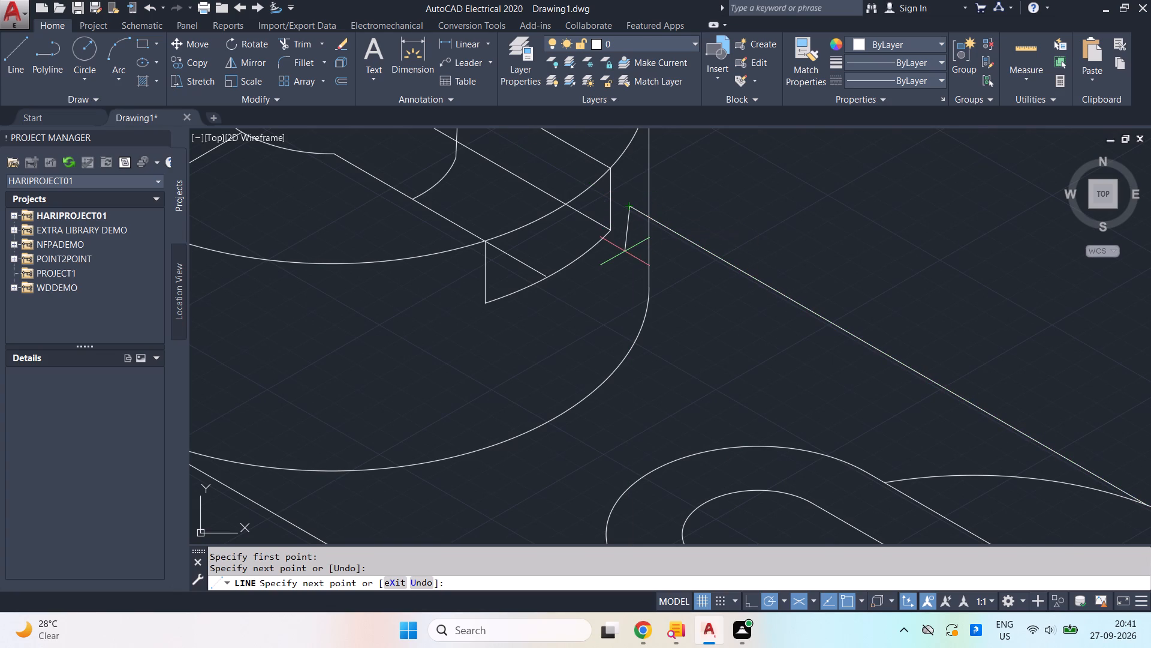
key("space")
scroll(828, 280, "down", 3)
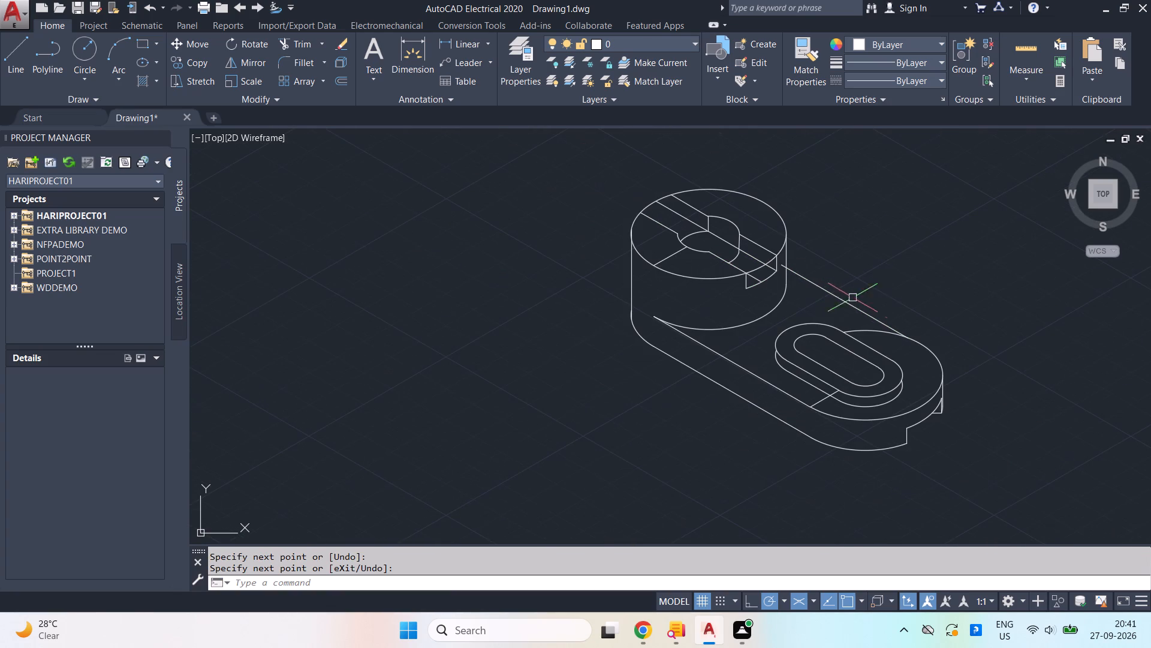
Trim the rounded end's arc between the slotted boss and the base's new back edge.
type("tr")
key("Return")
key("Return")
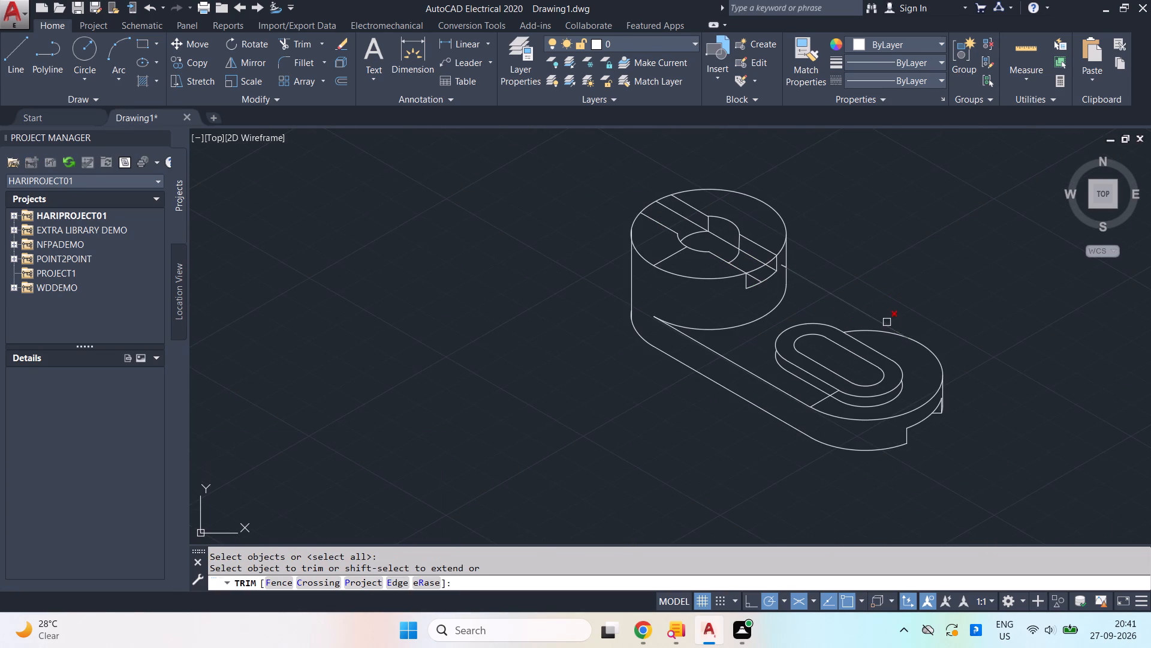
left_click(876, 331)
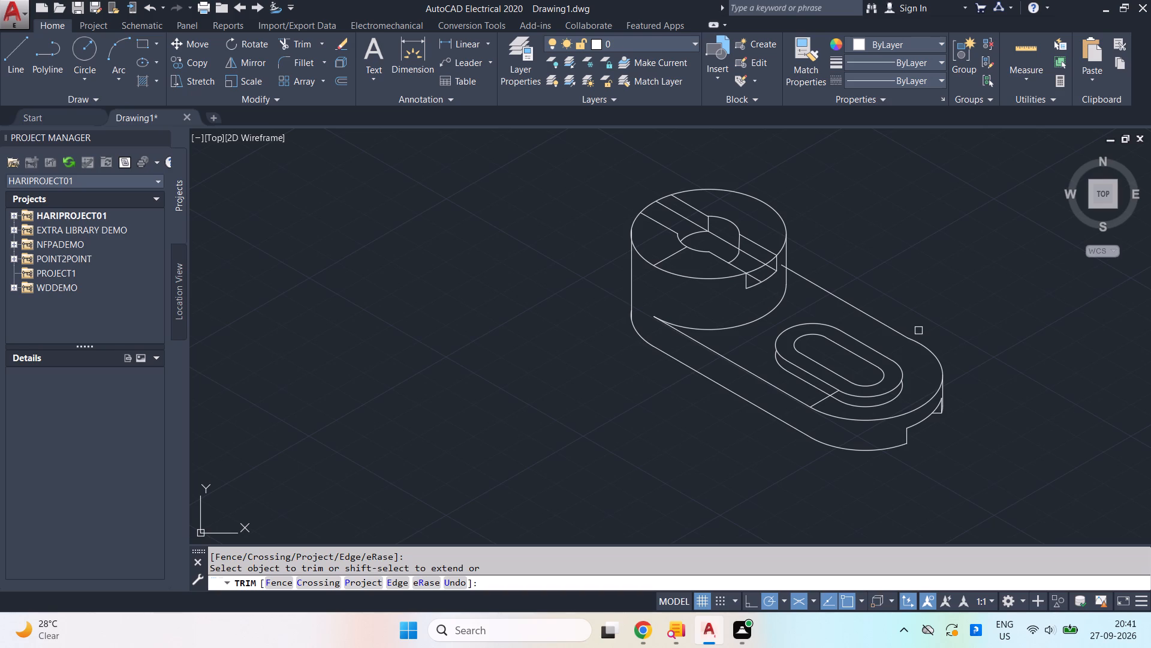
key("Escape")
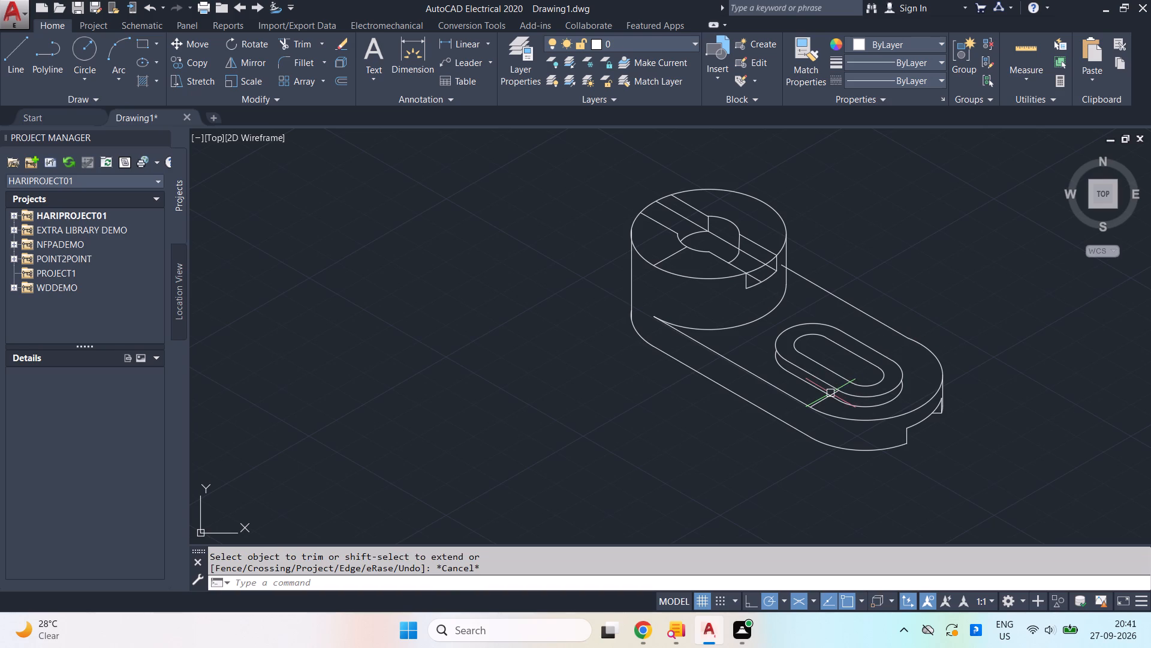
Erase the short construction lines crossing from the slotted boss to the base's front edge and on the cylinder's top face.
left_click(825, 399)
scroll(825, 393, "up", 3)
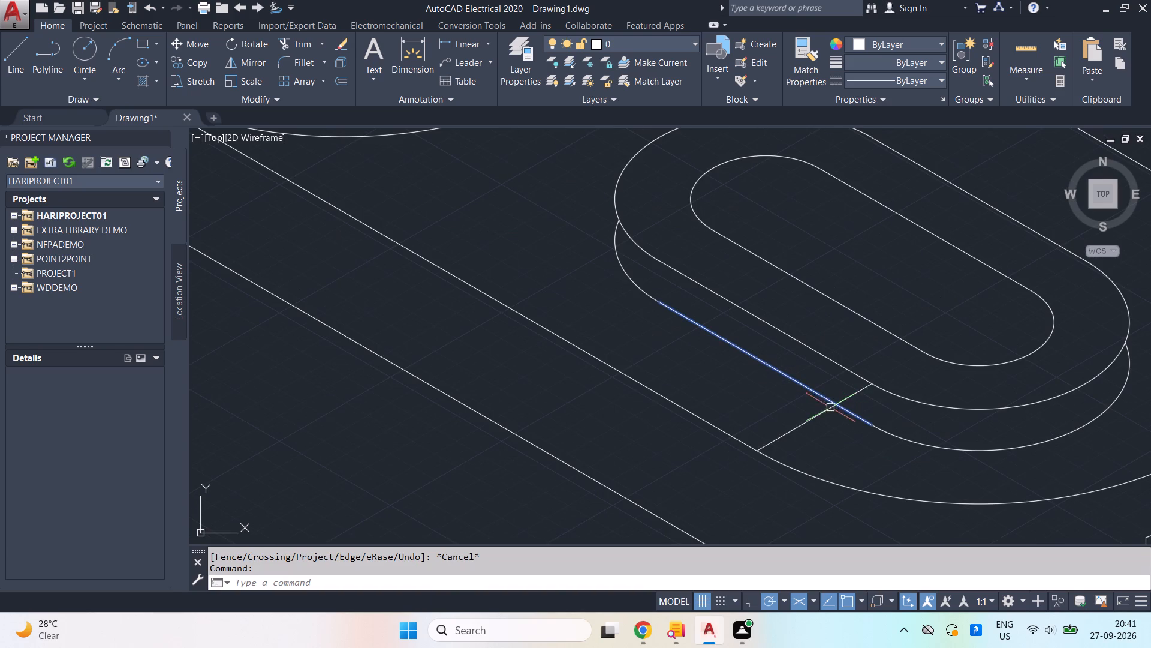
key("Escape")
left_click(821, 415)
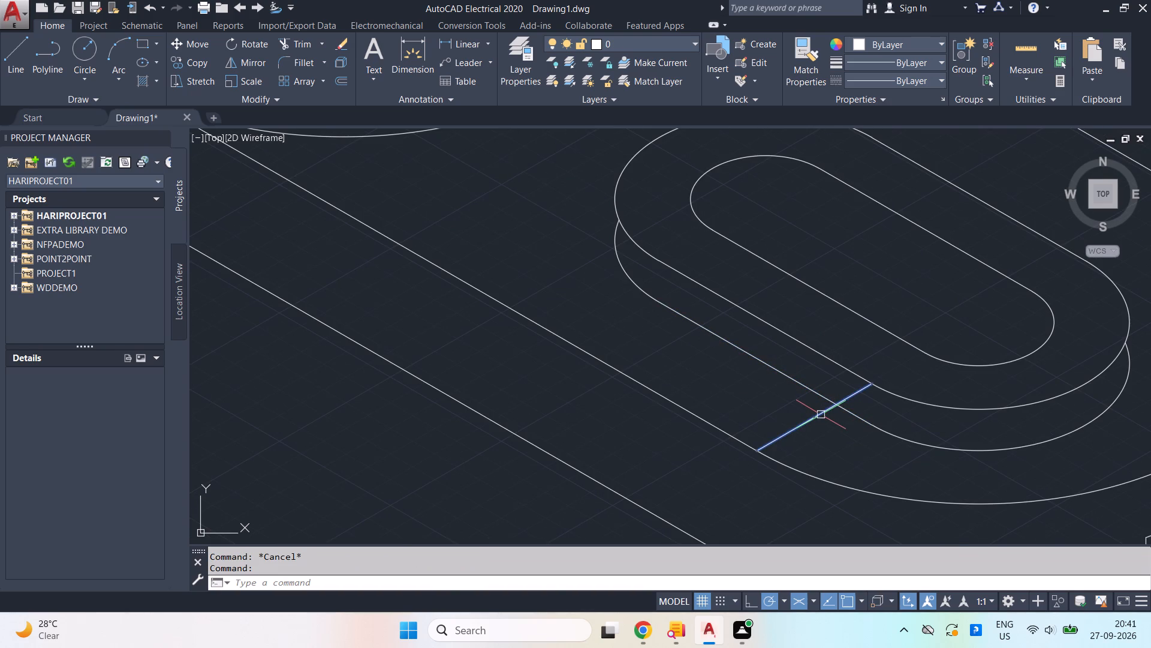
key("Delete")
scroll(821, 410, "down", 3)
key("Escape")
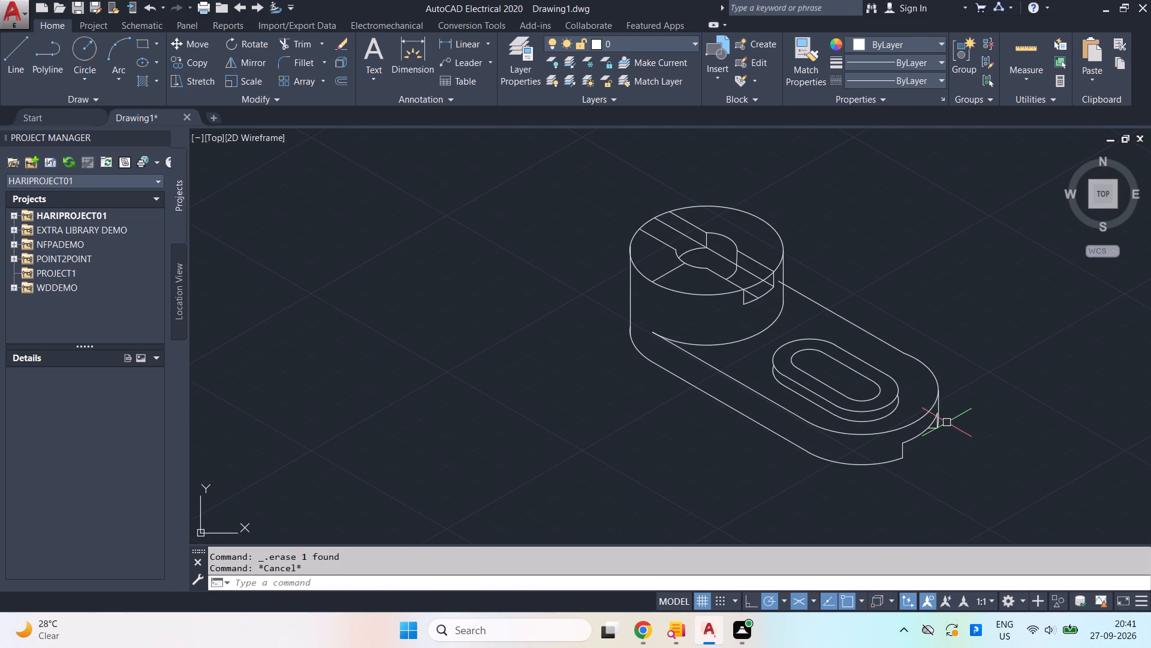
left_click(662, 274)
key("Delete")
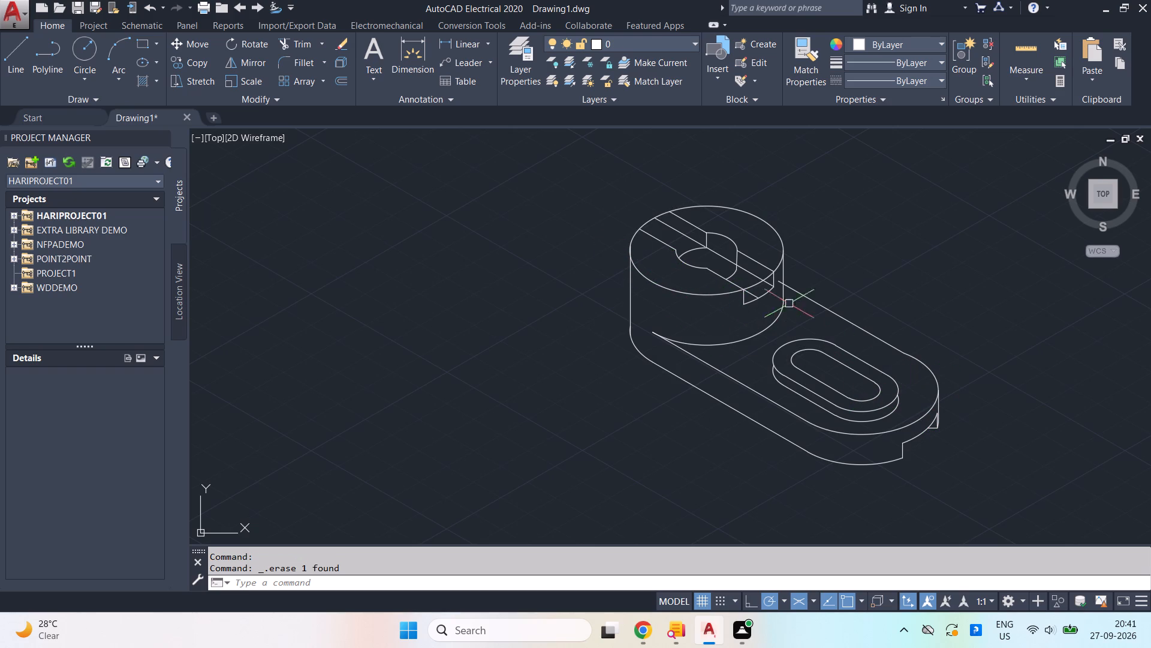
Copy the cylinder's top isocircle from its centre 6 units straight down.
scroll(652, 210, "up", 1)
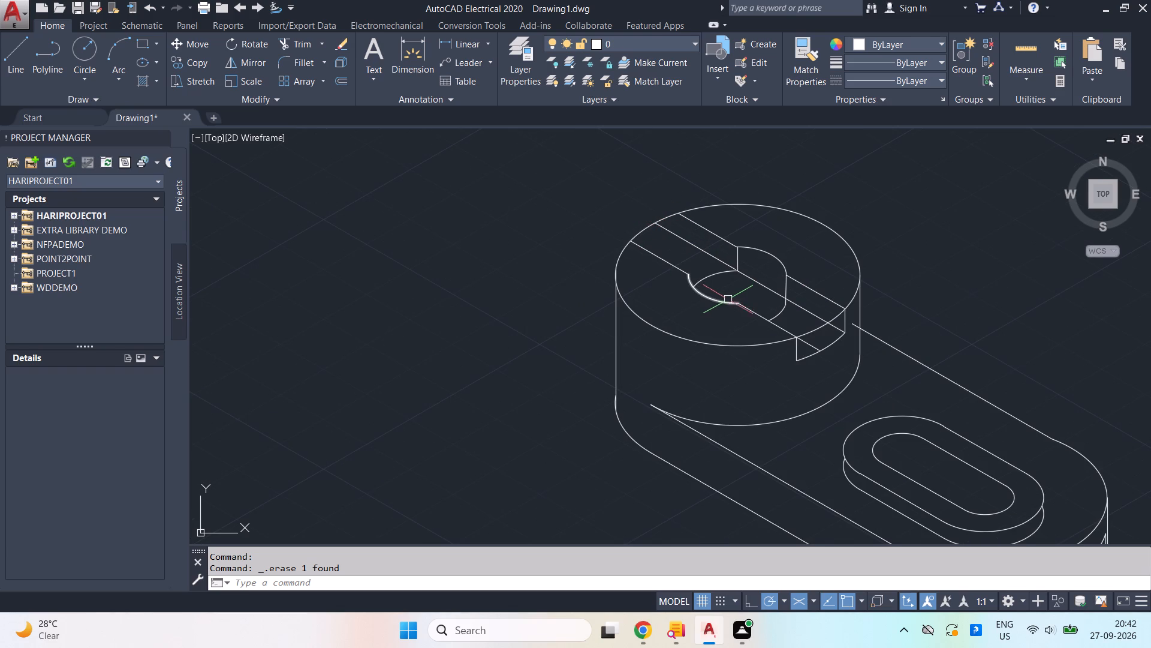
left_click(724, 344)
key("c")
key("o")
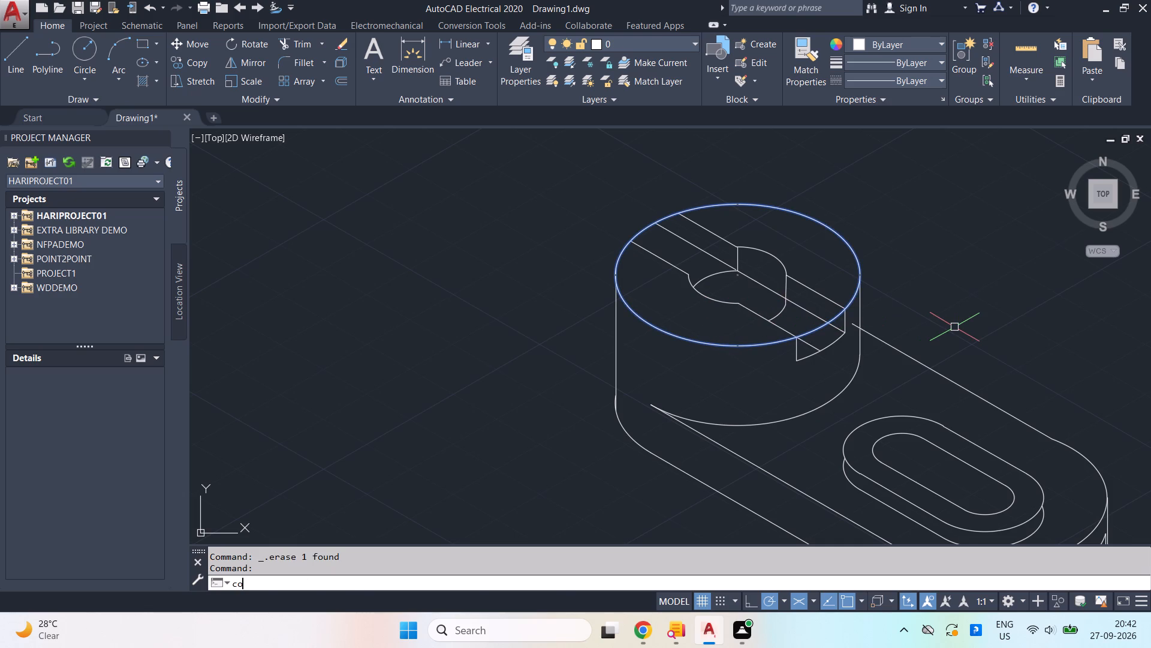
key("Return")
left_click(736, 275)
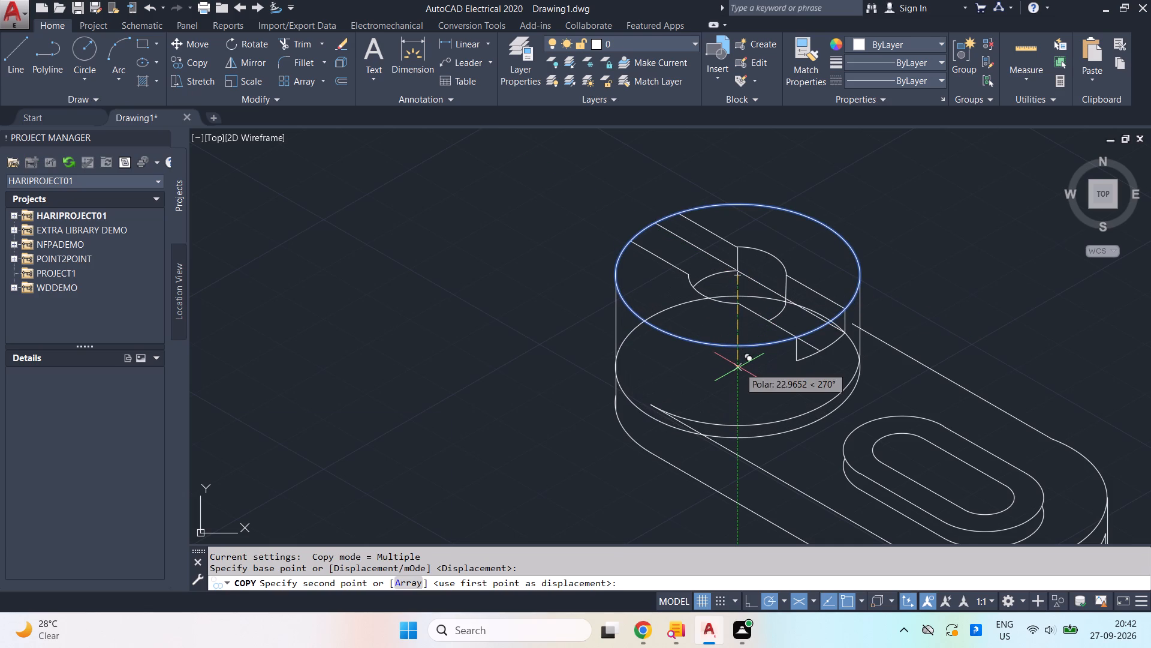
key("6")
key("Return")
key("Return")
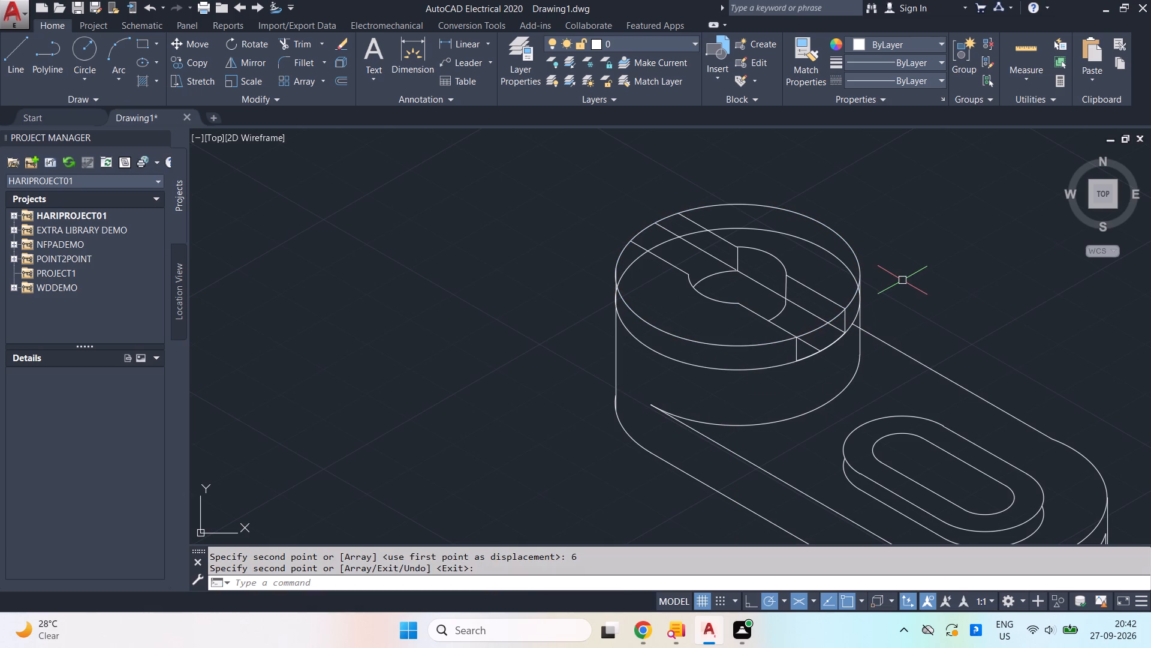
Draw a vertical line from the slot's back upper corner on the top isocircle down to the slot's floor line.
key("l")
key("Return")
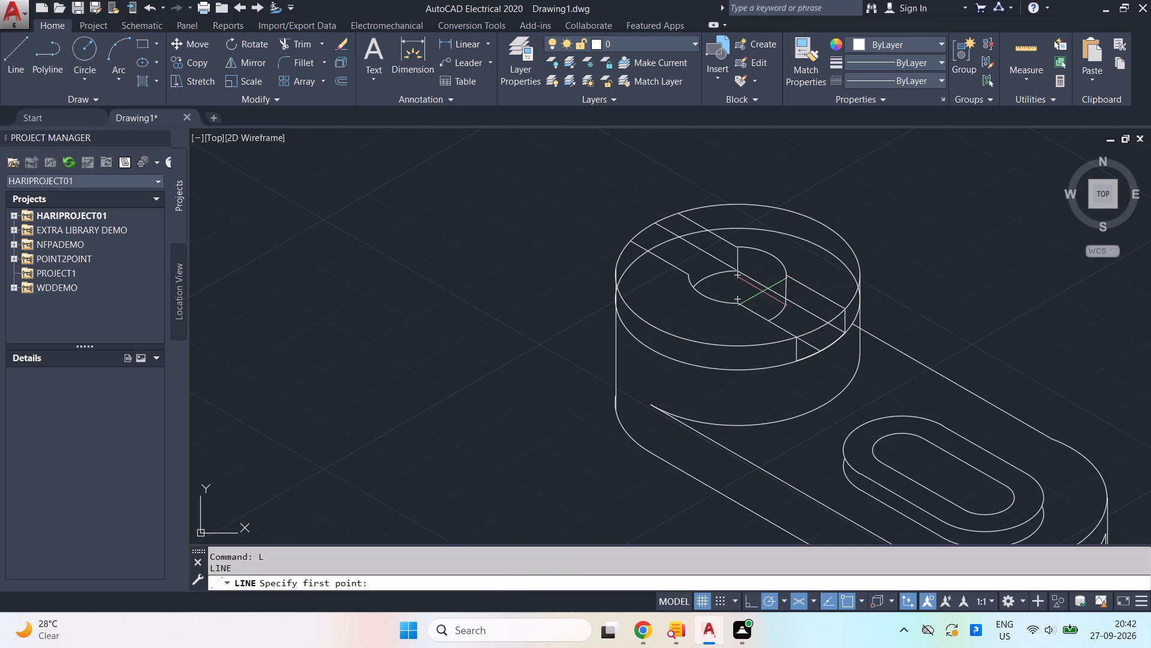
scroll(743, 280, "up", 1)
middle_click_drag(686, 245, 717, 310)
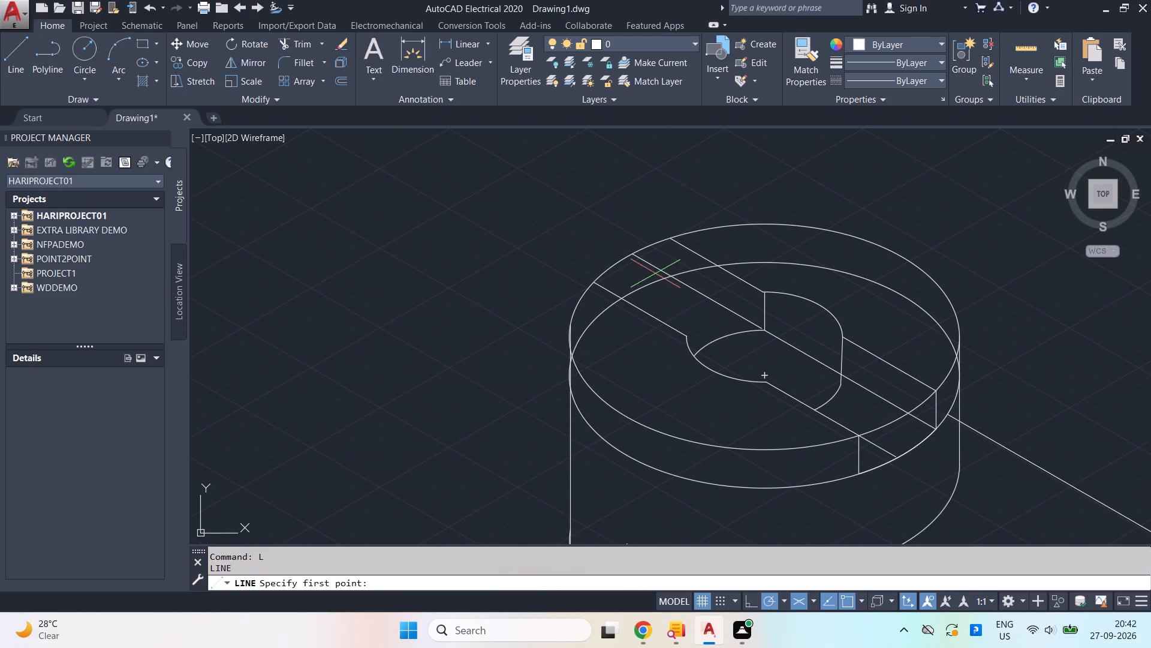
left_click(671, 241)
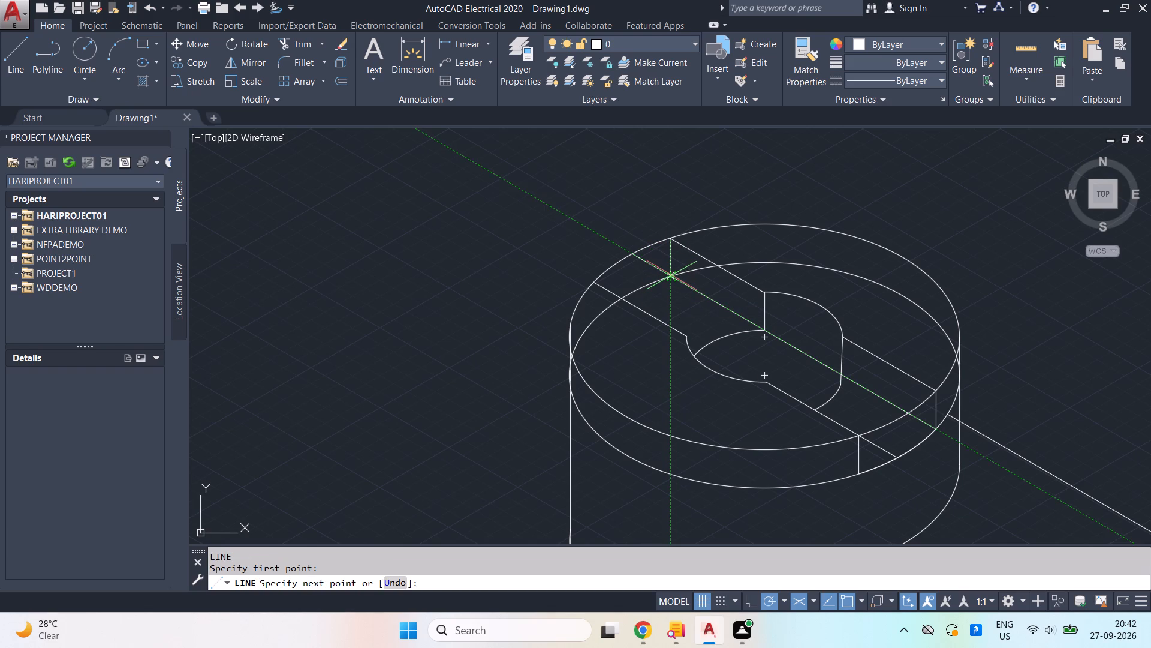
left_click(671, 275)
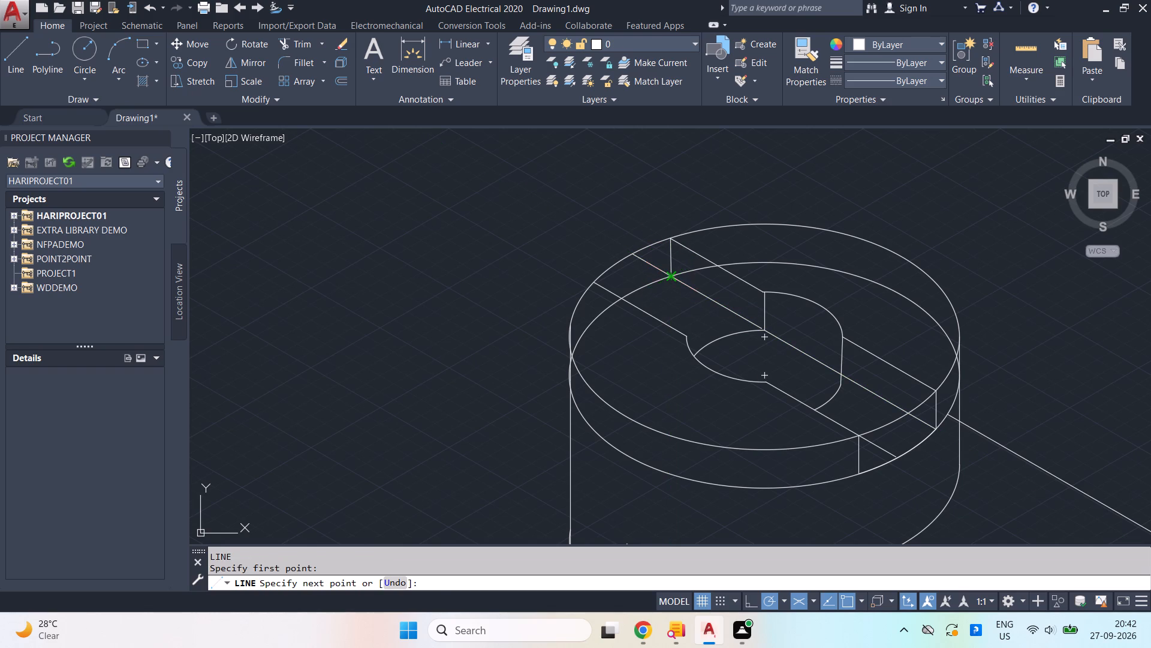
key("space")
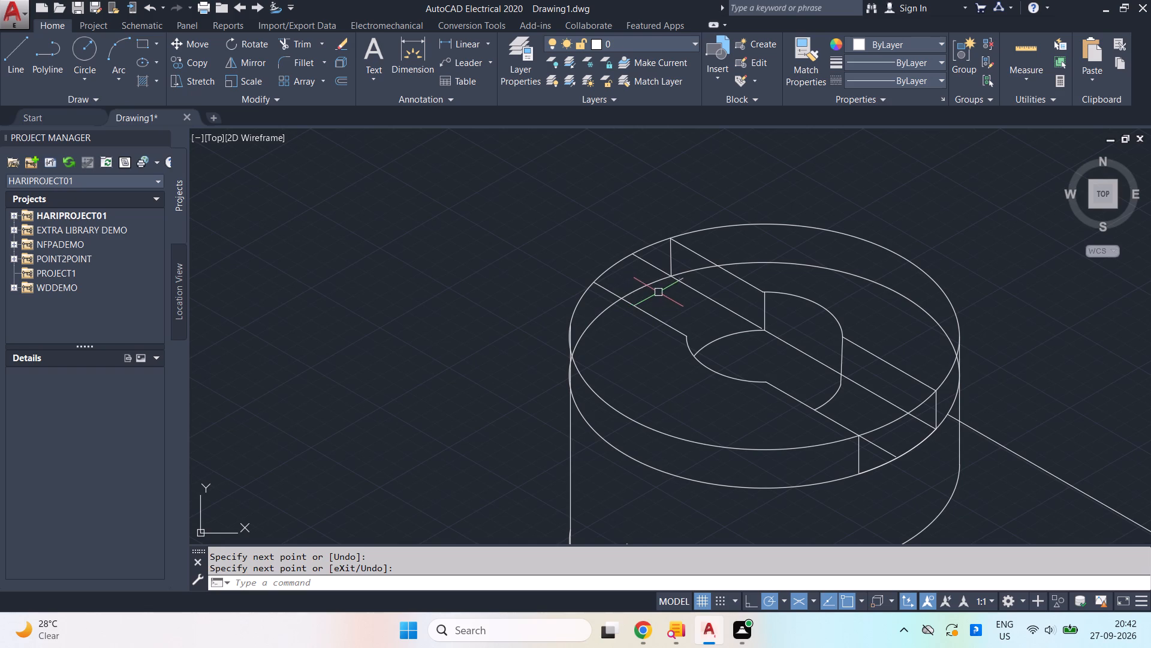
Trim the top isocircle across the slot's back opening, keeping its arc on the left side of the slot.
type("tr")
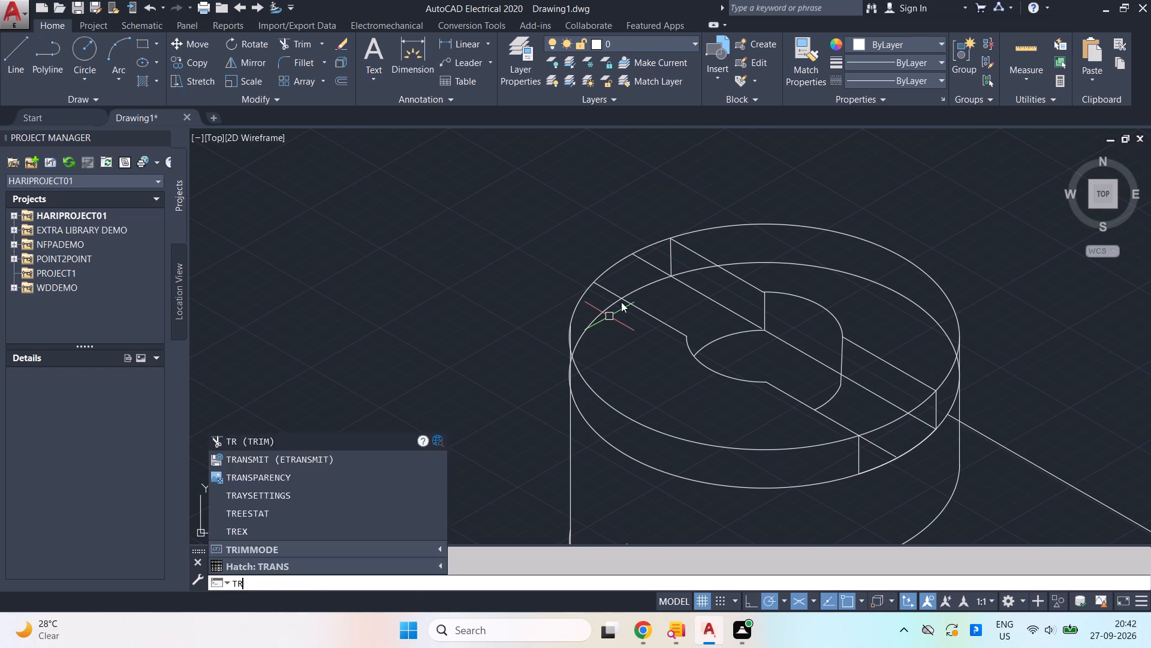
key("Return")
key("Return")
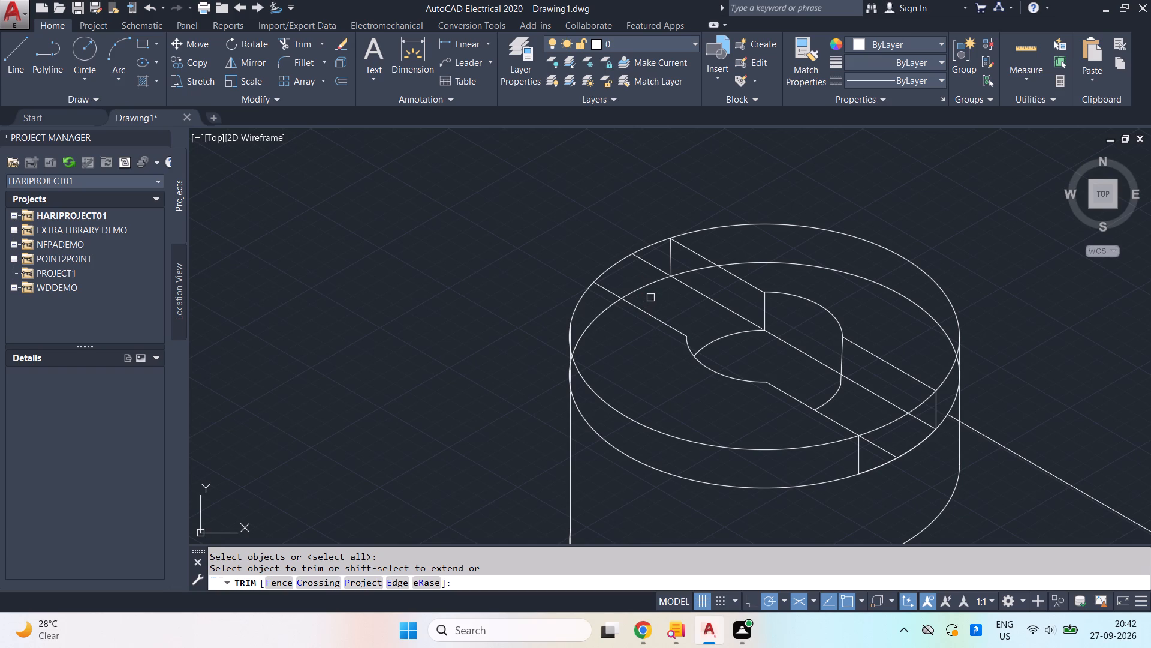
left_click(656, 245)
left_click(619, 262)
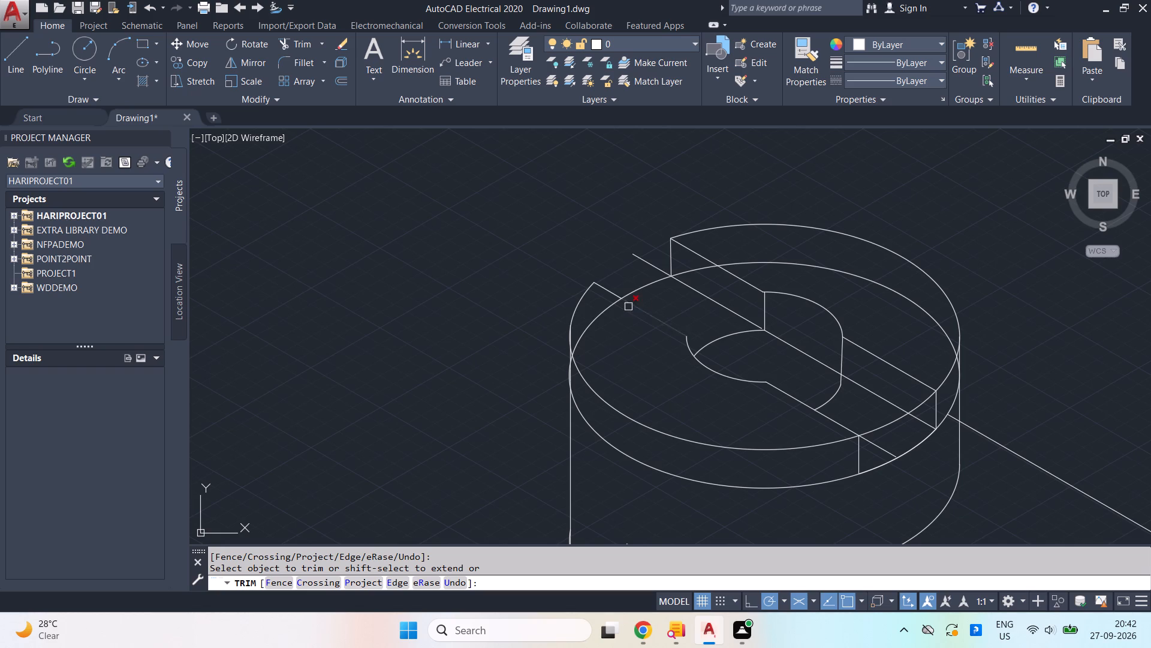
left_click(578, 311)
key("ctrl+z")
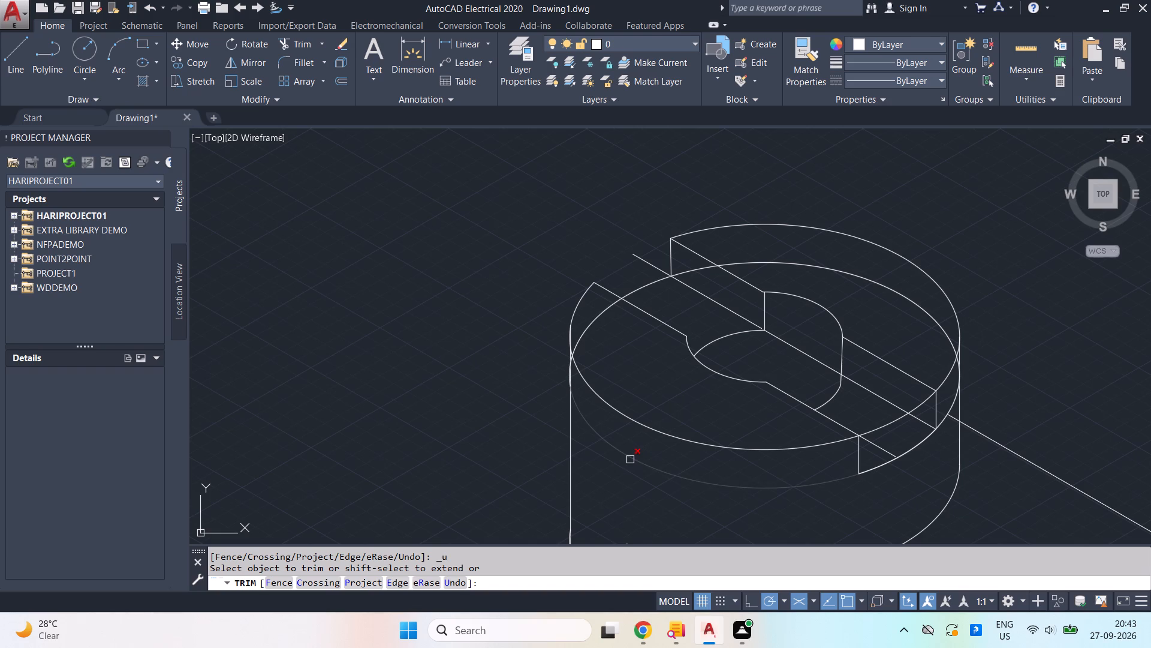
Trim the copied isocircle's front arc and its back-right arc beyond the slot's upper edge.
left_click(630, 460)
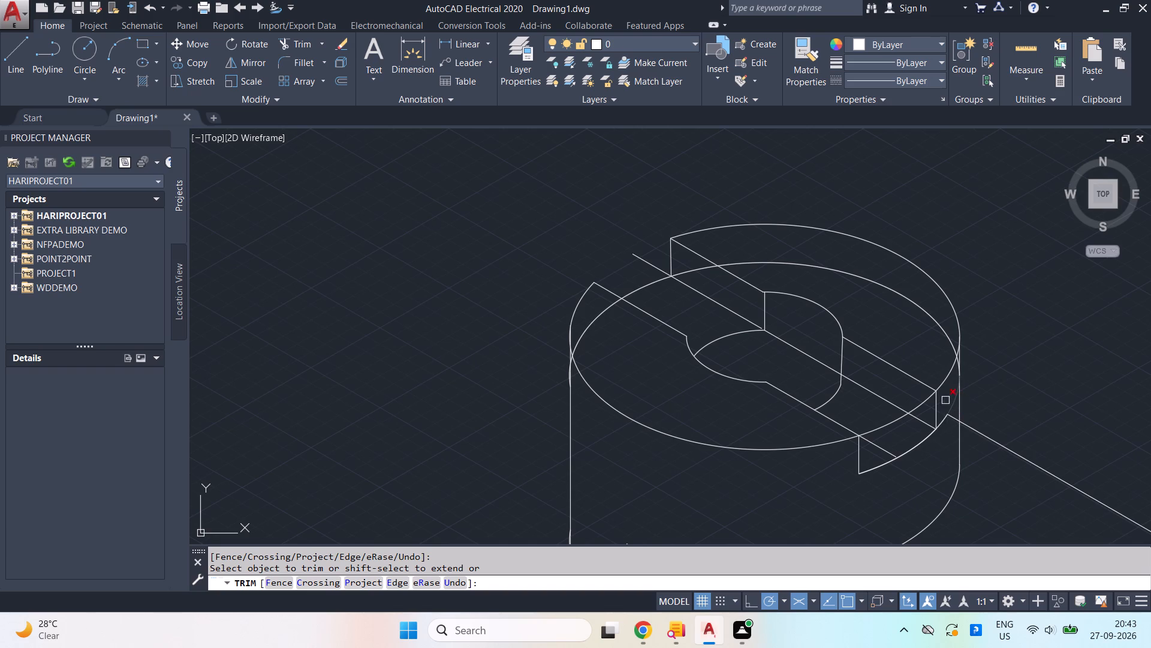
key("Escape")
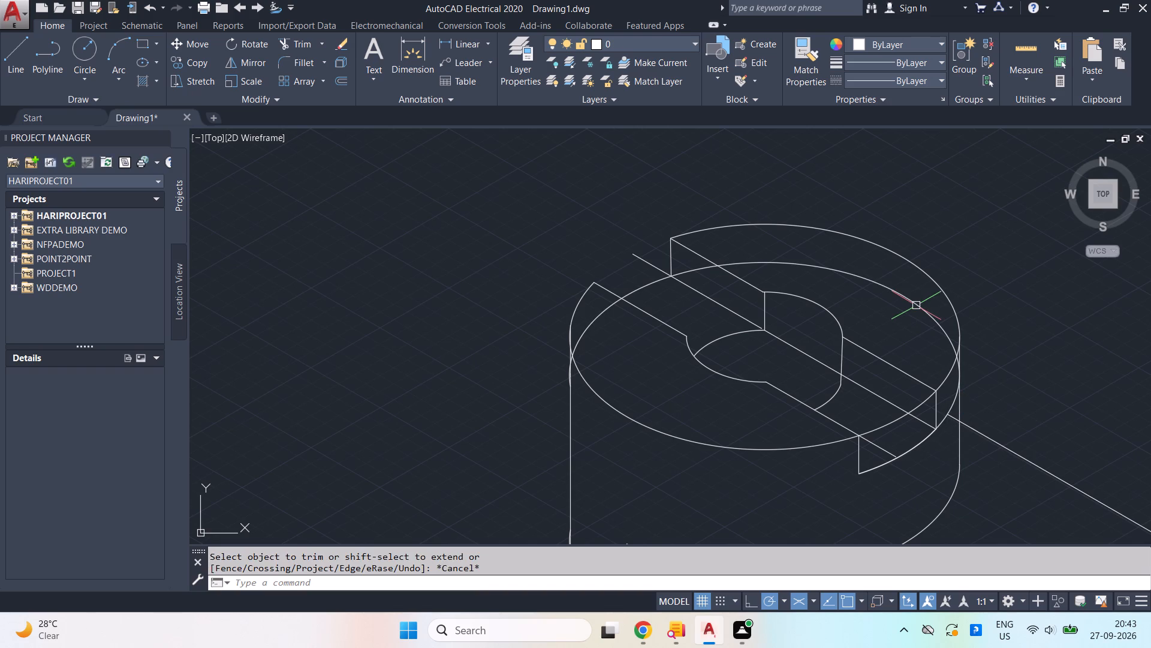
left_click(916, 305)
key("Escape")
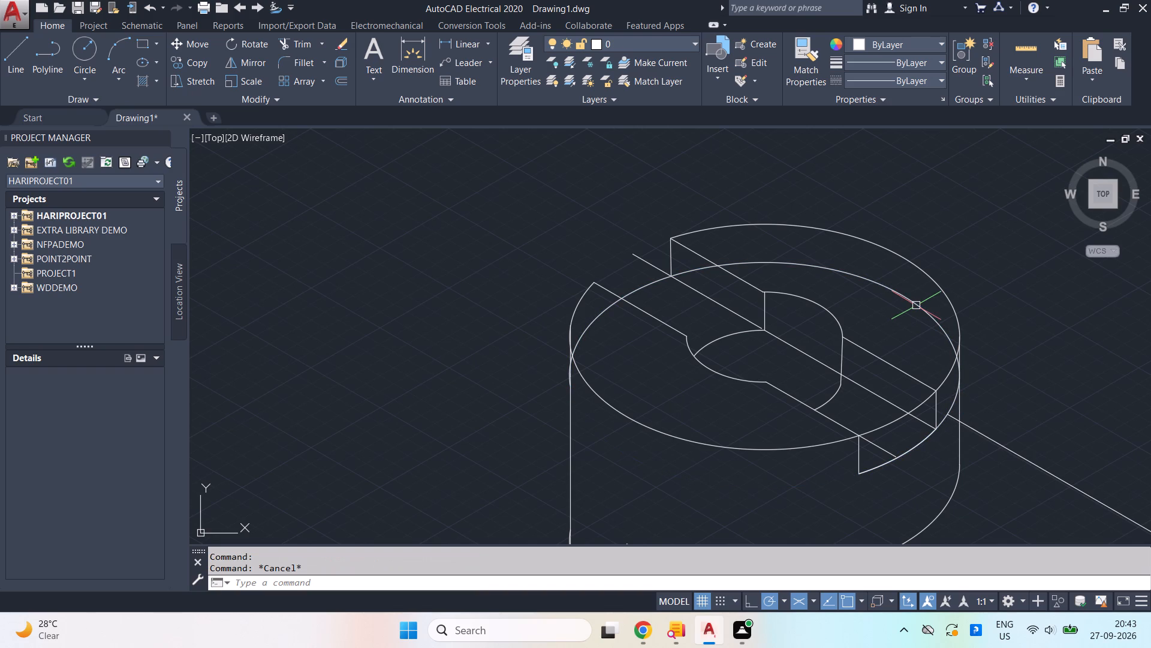
type("tr")
key("Return")
key("Return")
left_click(914, 306)
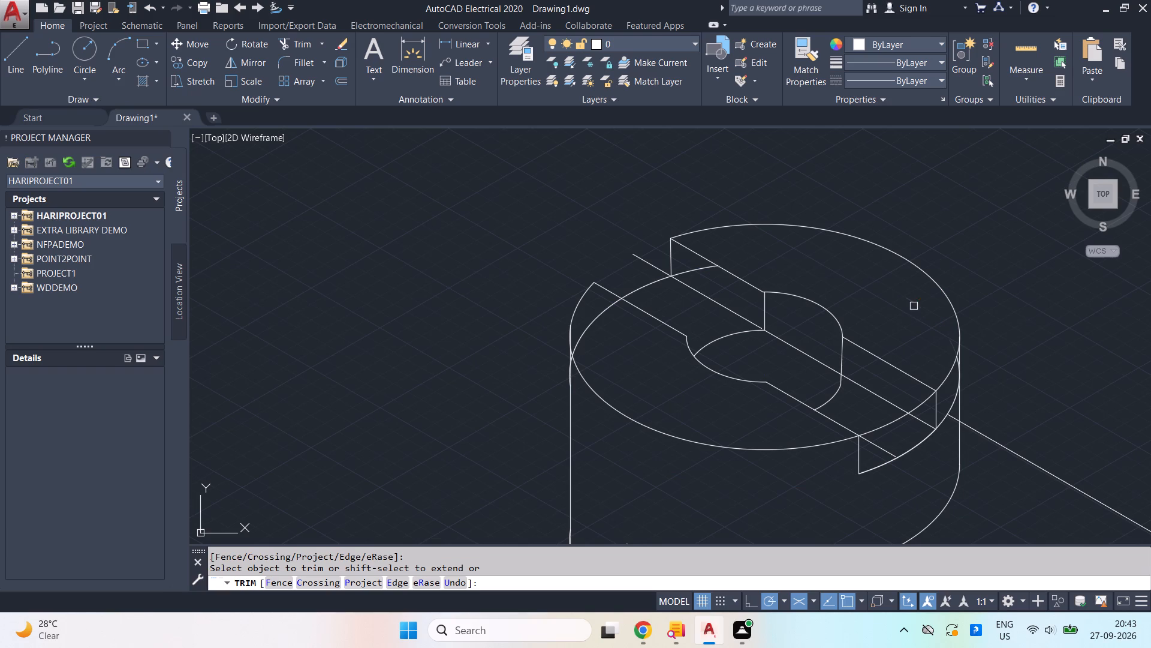
left_click(953, 395)
scroll(949, 364, "up", 4)
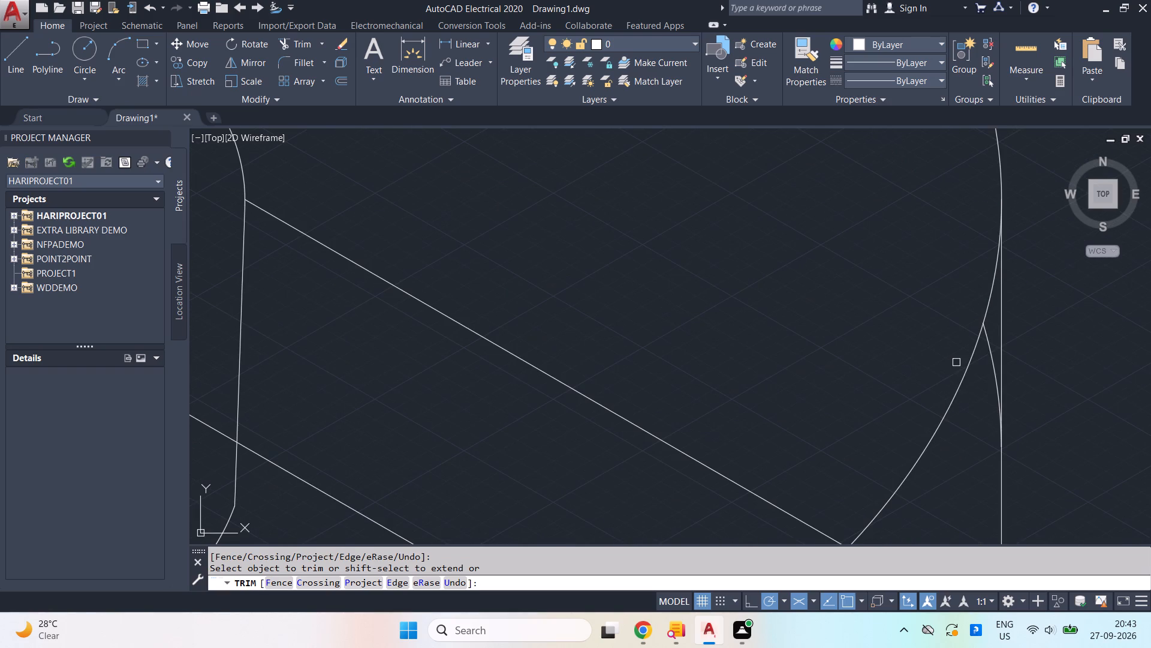
scroll(986, 347, "down", 4)
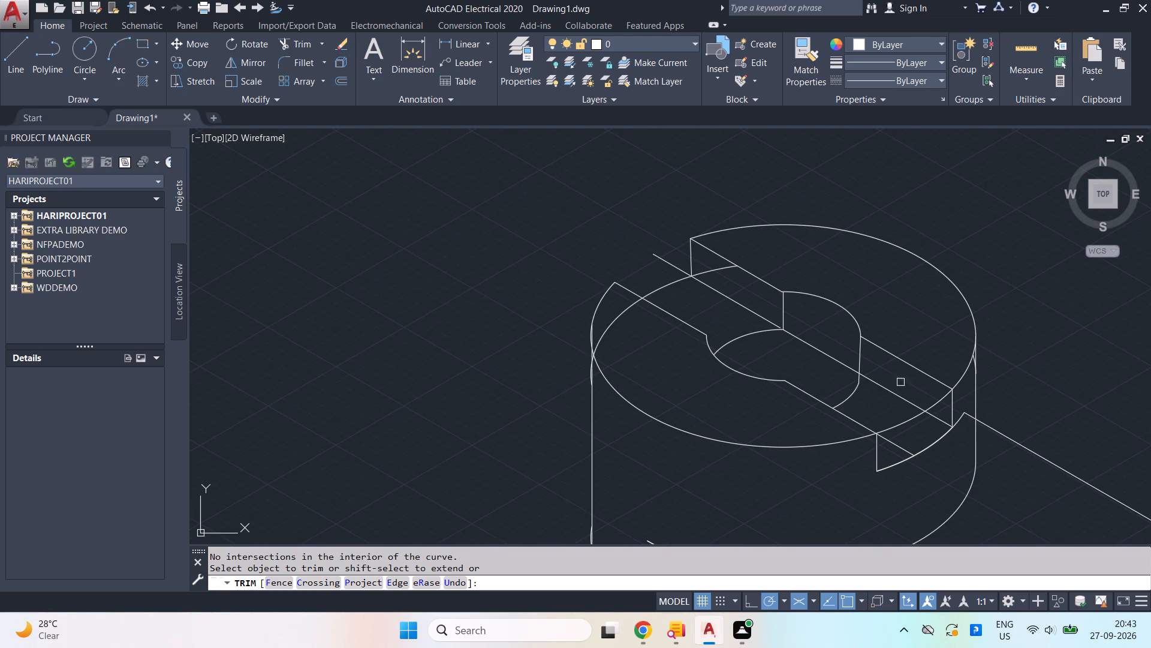
Trim the copied isocircle's arc on the left side, outside the slot's back opening.
left_click(617, 313)
scroll(619, 341, "up", 3)
scroll(619, 331, "down", 1)
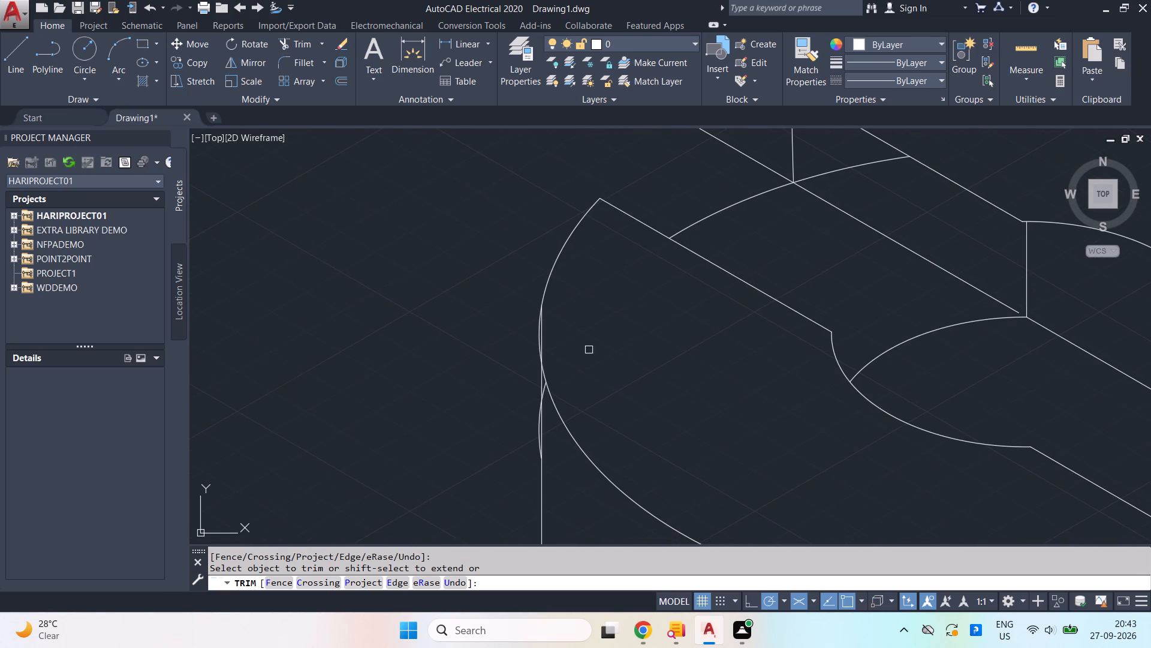
left_click(546, 389)
key("Escape")
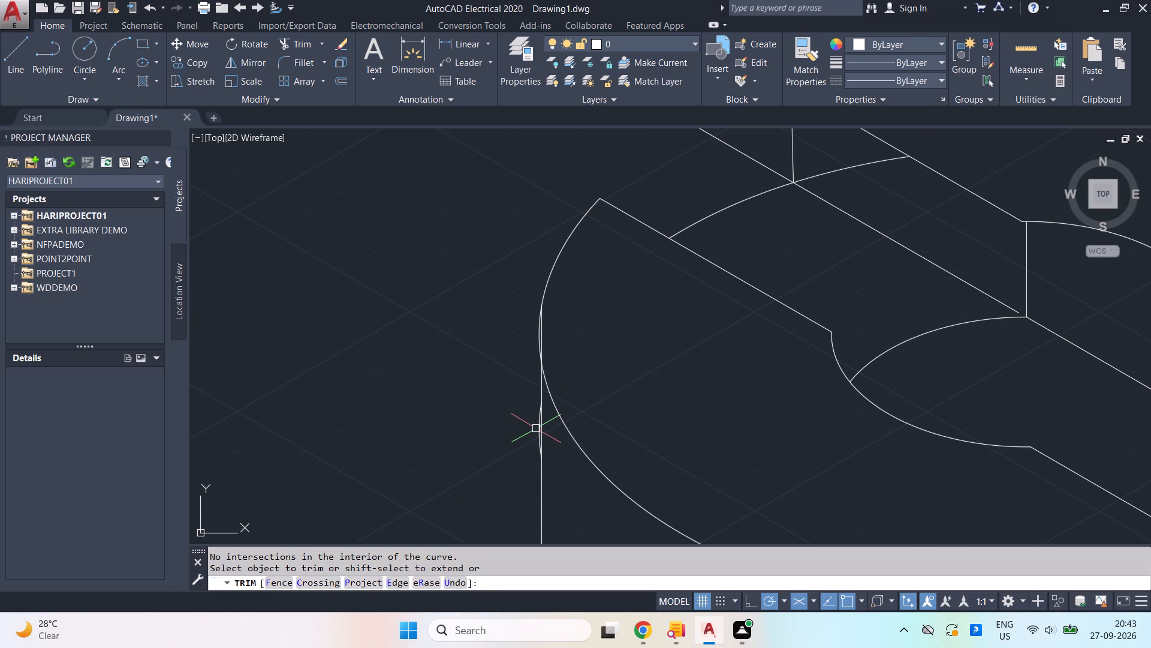
Erase the copied isocircle's leftover arc pieces at the cylinder's left and right edges.
left_click(536, 428)
key("Delete")
scroll(840, 424, "down", 2)
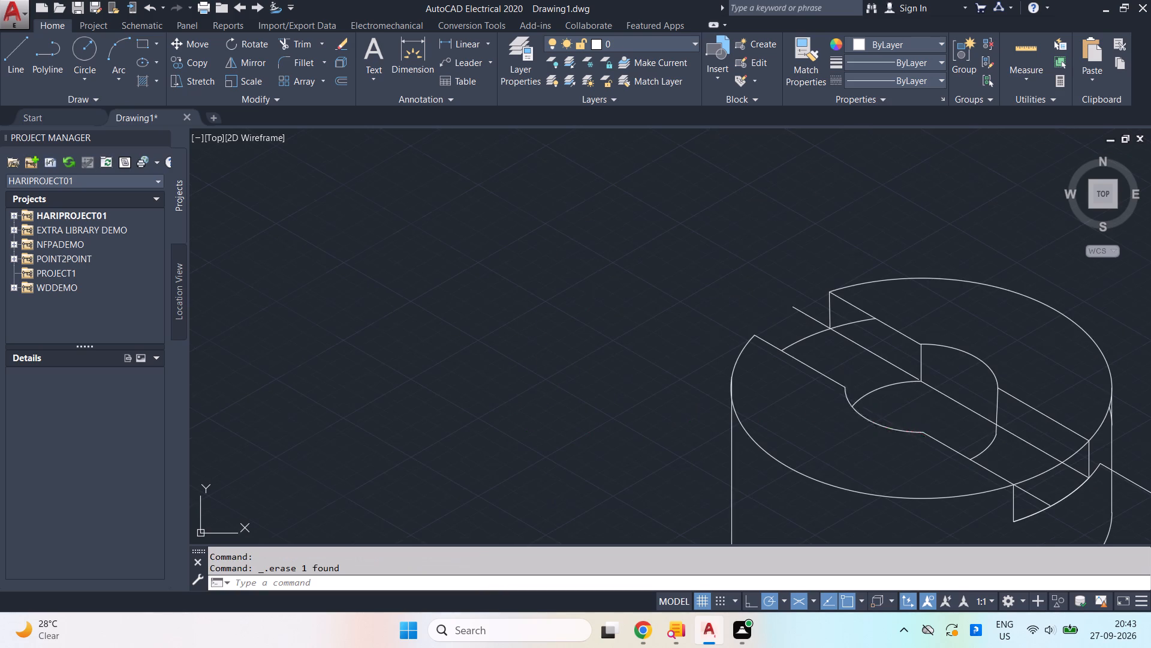
scroll(1107, 424, "up", 3)
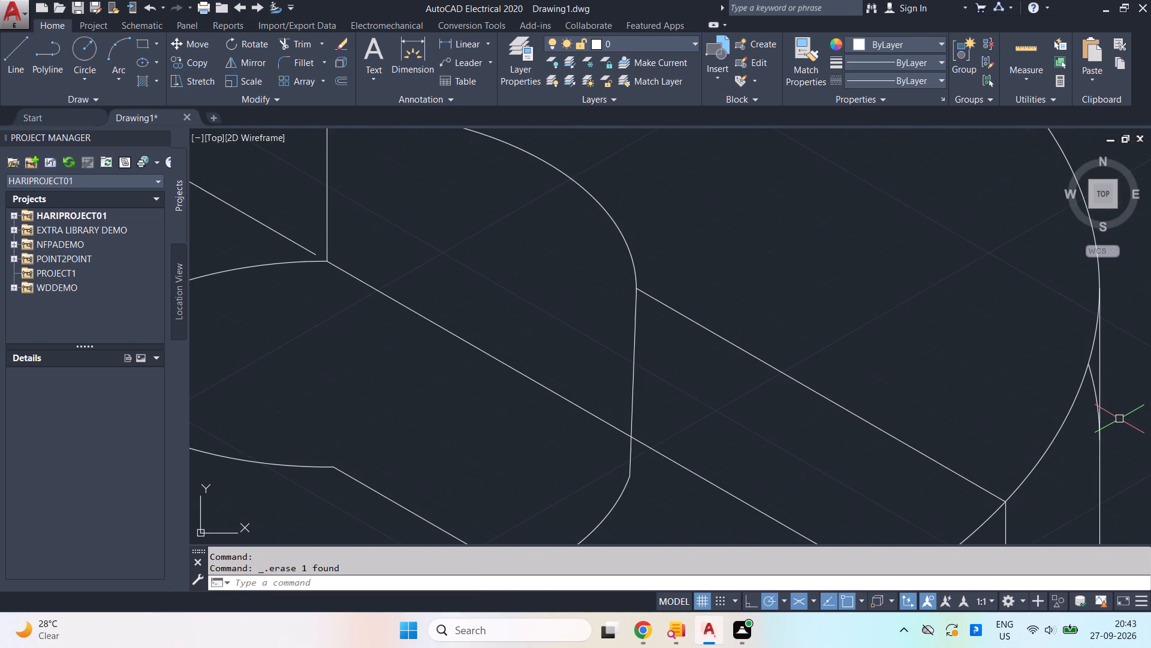
left_click(1088, 376)
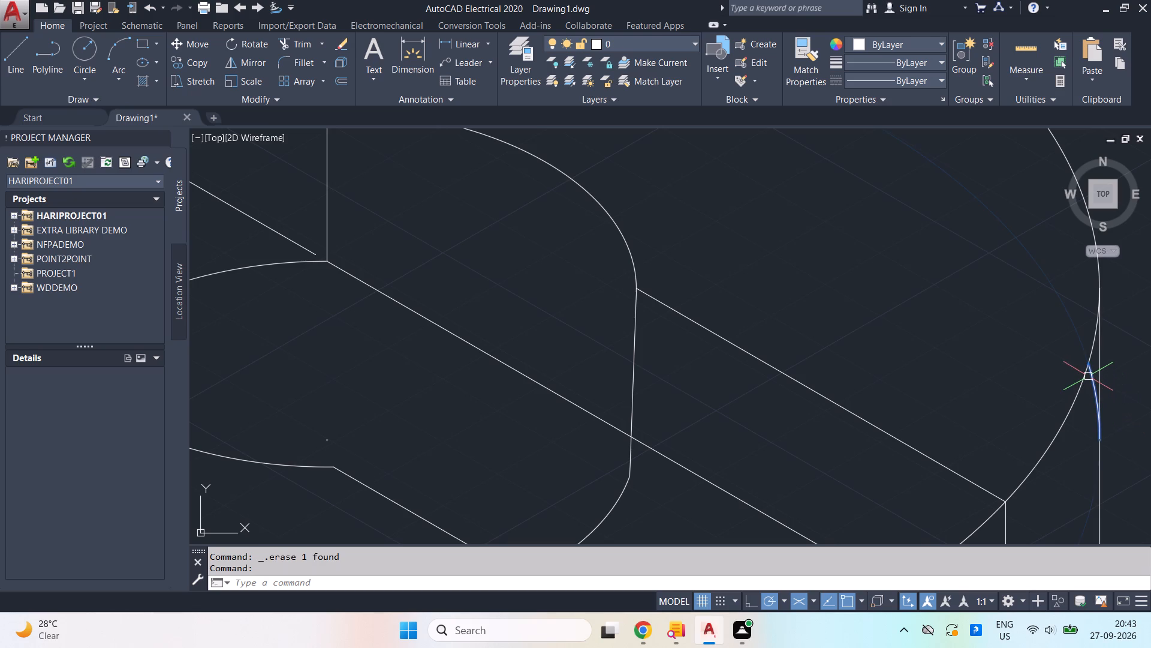
key("Delete")
Trim the slot floor's back arc behind the slot wall and the floor line's overshoot past the back opening.
scroll(1071, 414, "down", 3)
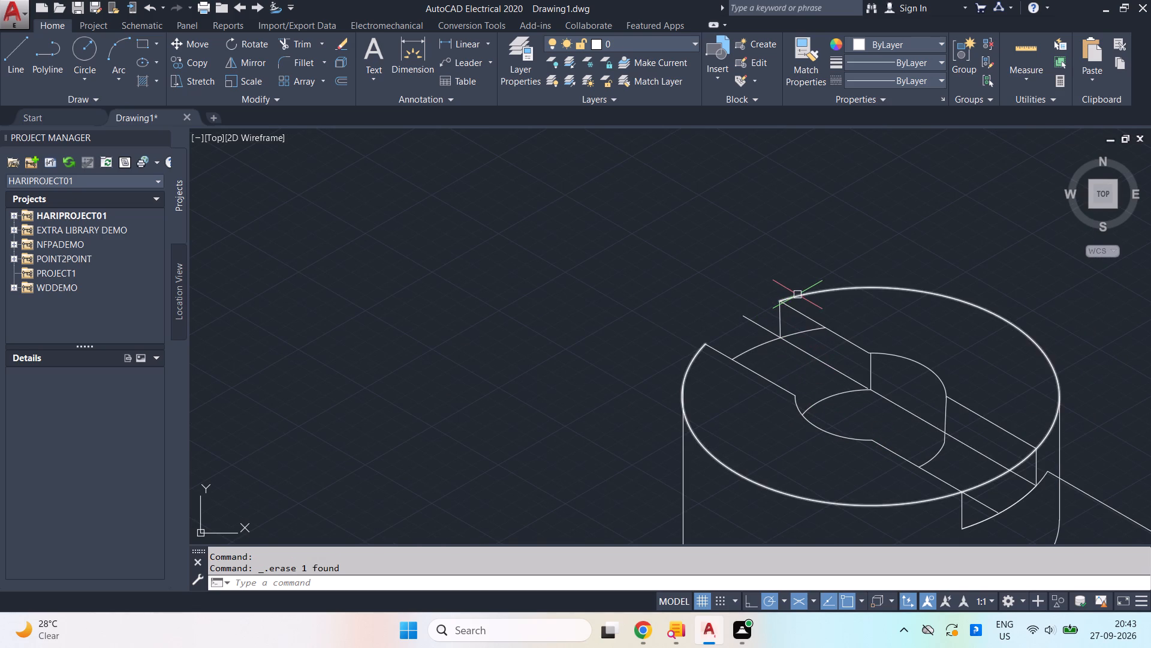
type("tr")
key("Return")
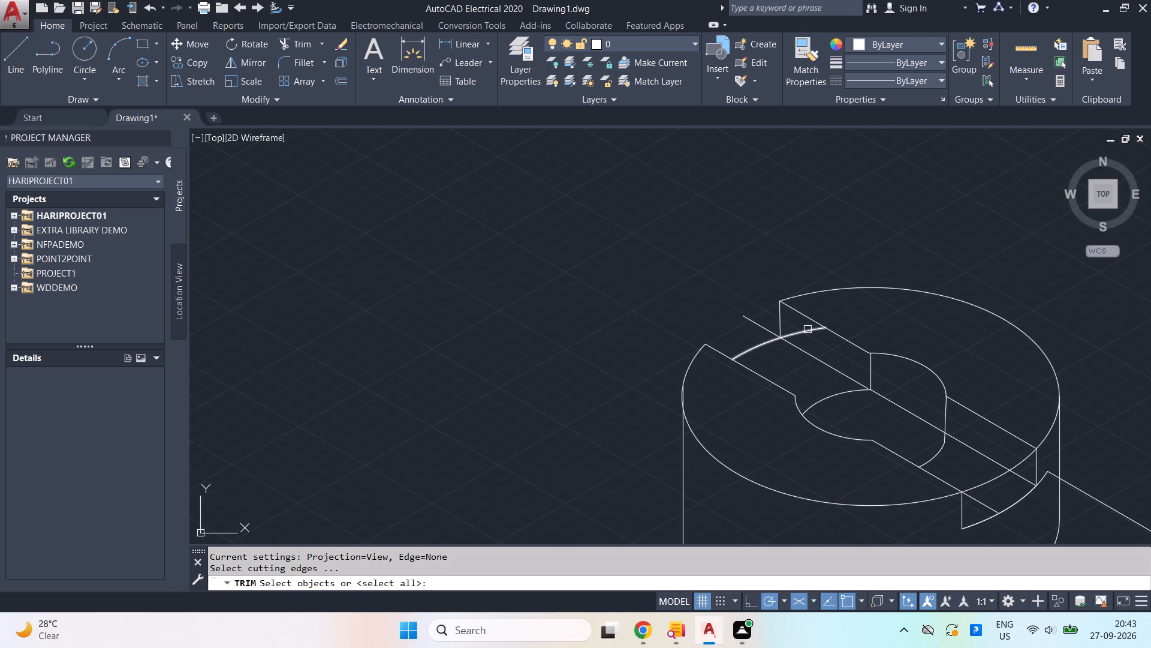
key("Return")
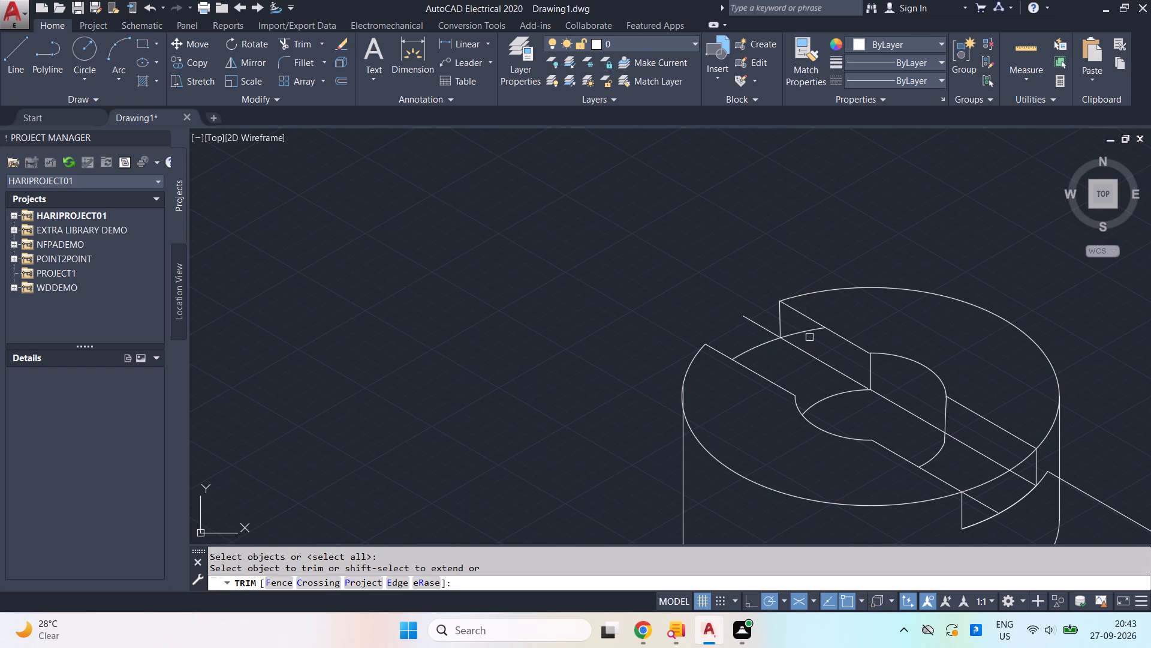
left_click(809, 334)
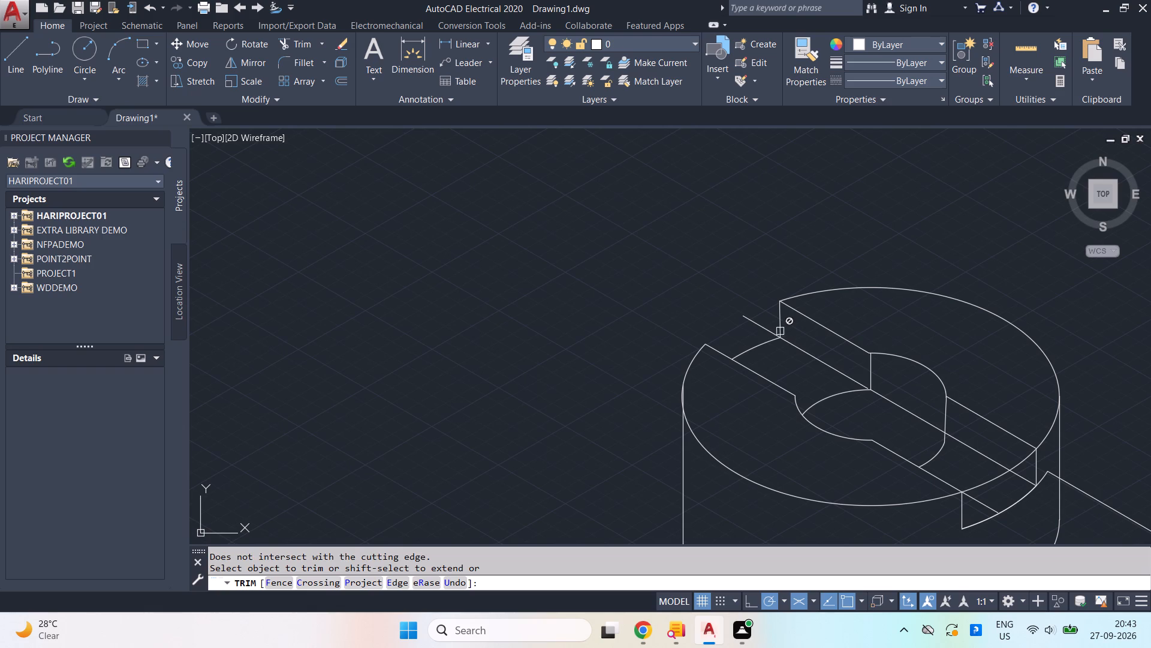
left_click(761, 326)
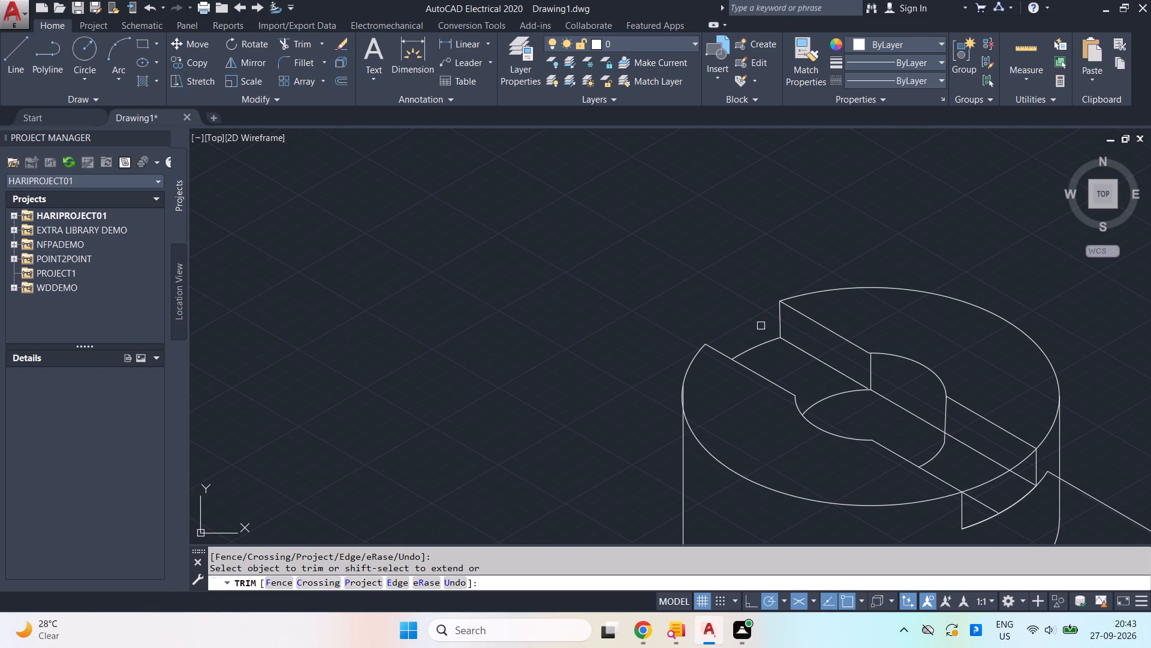
key("Escape")
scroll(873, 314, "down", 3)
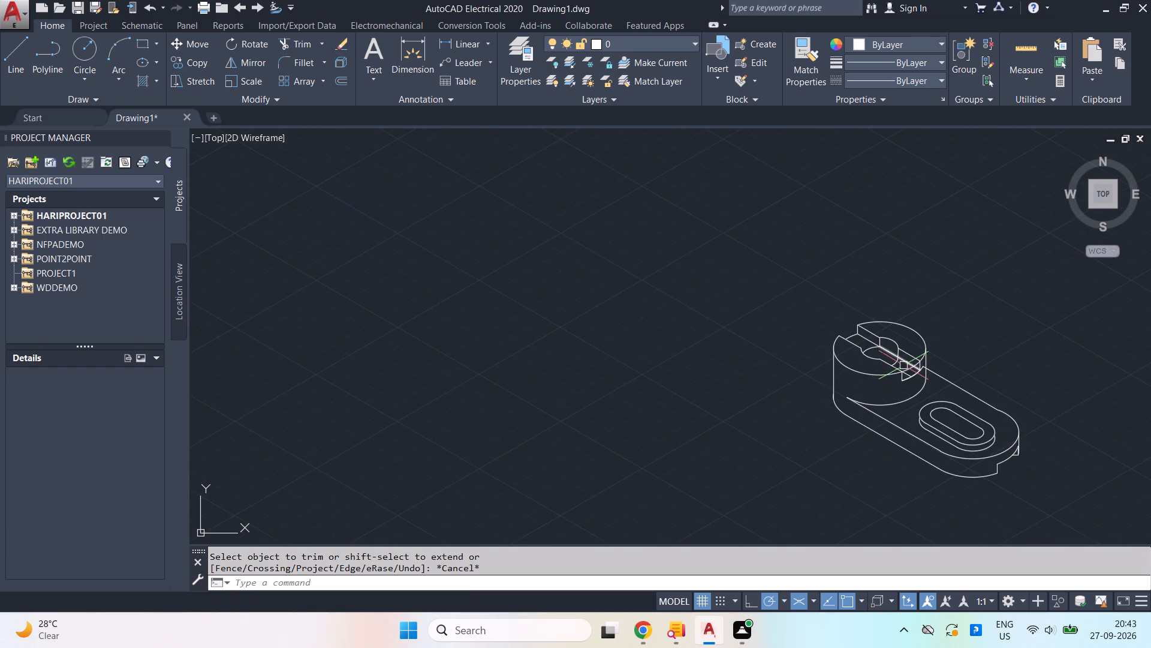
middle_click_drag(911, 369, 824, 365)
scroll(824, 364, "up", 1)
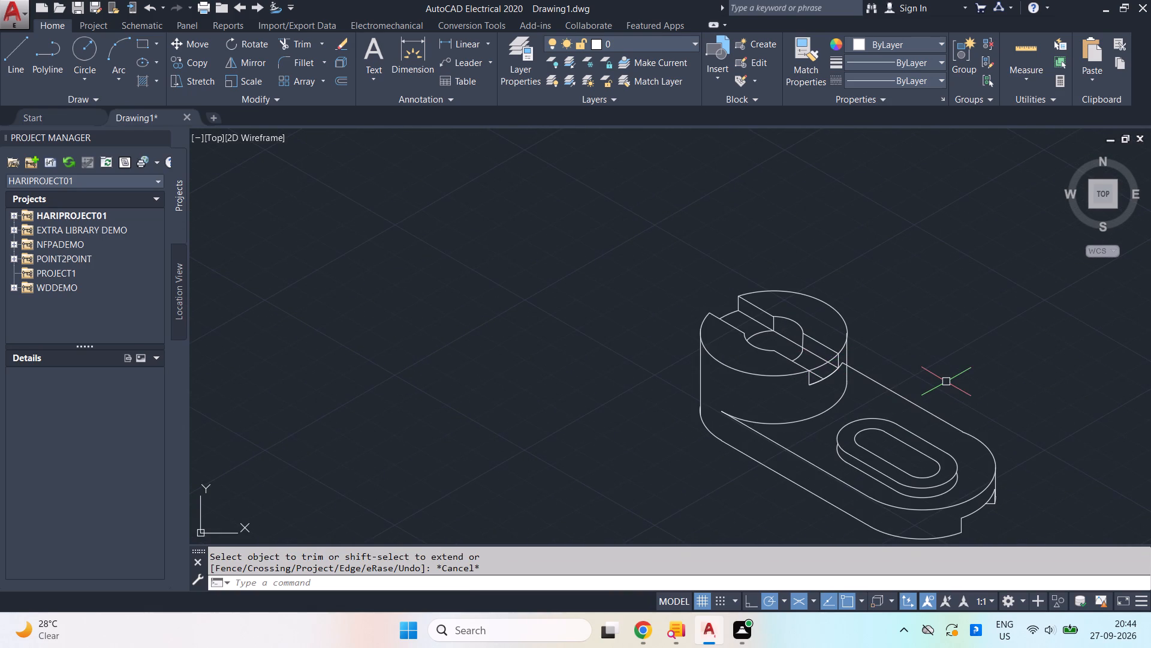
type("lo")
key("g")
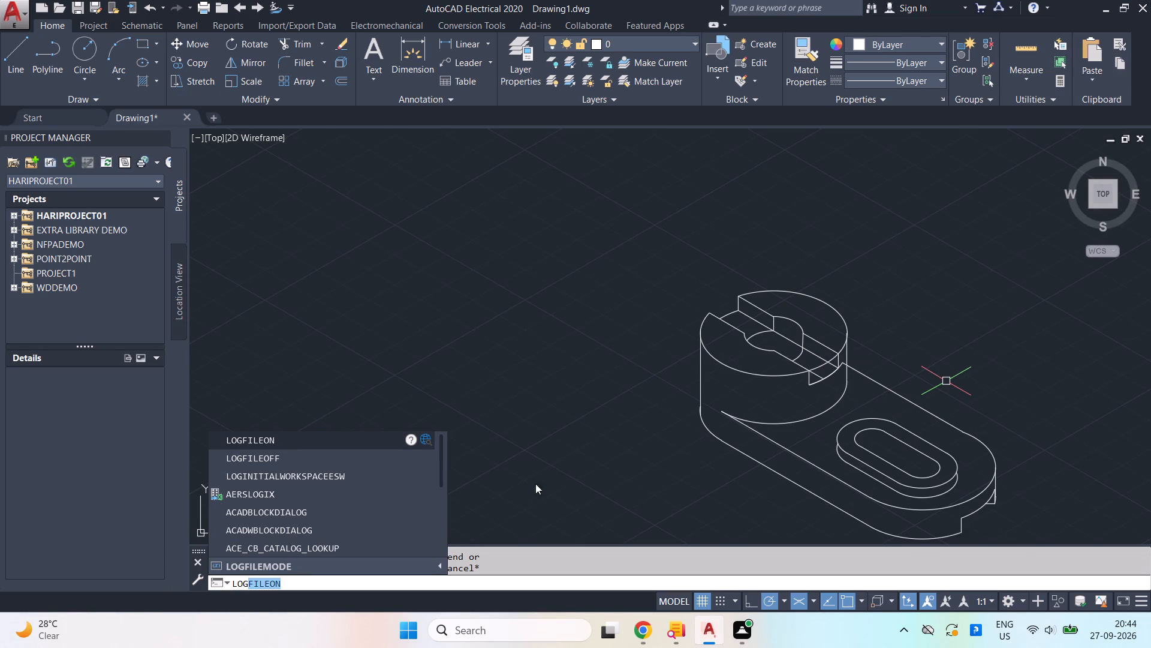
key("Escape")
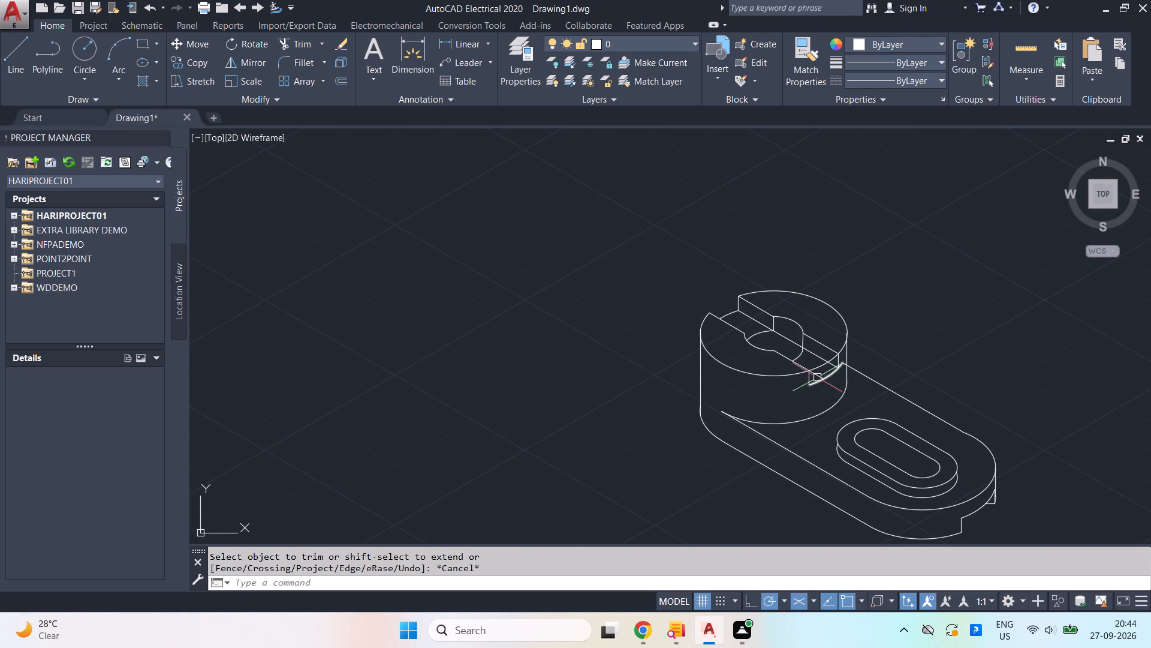
Trim the slot floor's front arc past the slot's right front corner and the plate's edge line inside the cylinder.
scroll(851, 347, "up", 3)
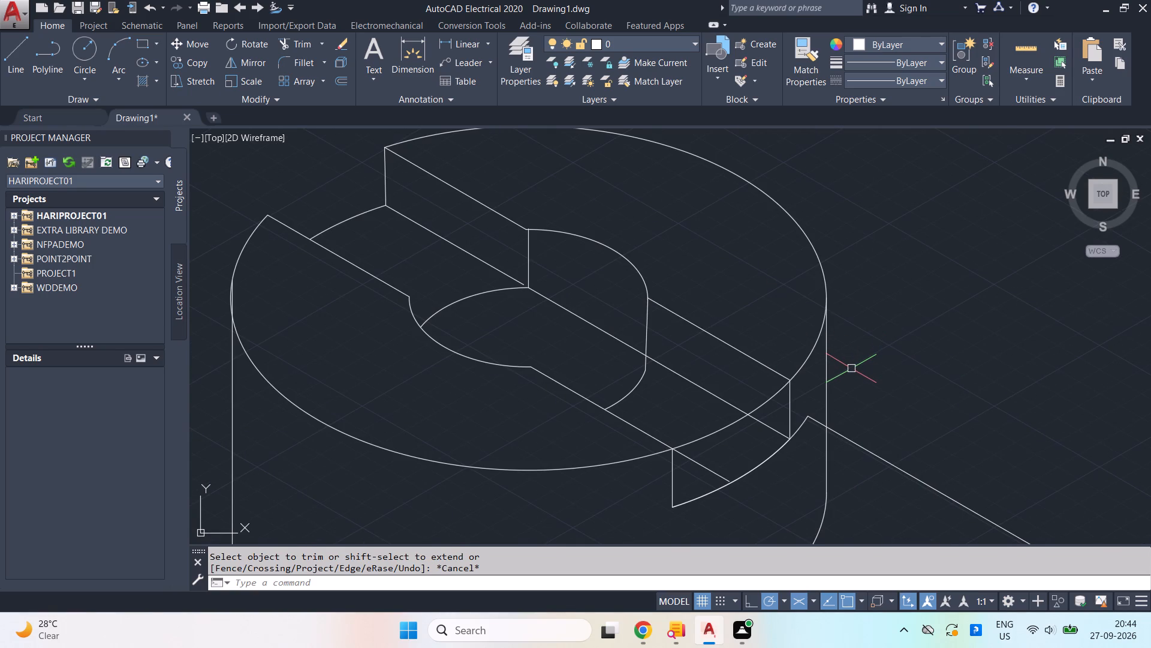
type("tr")
key("Return")
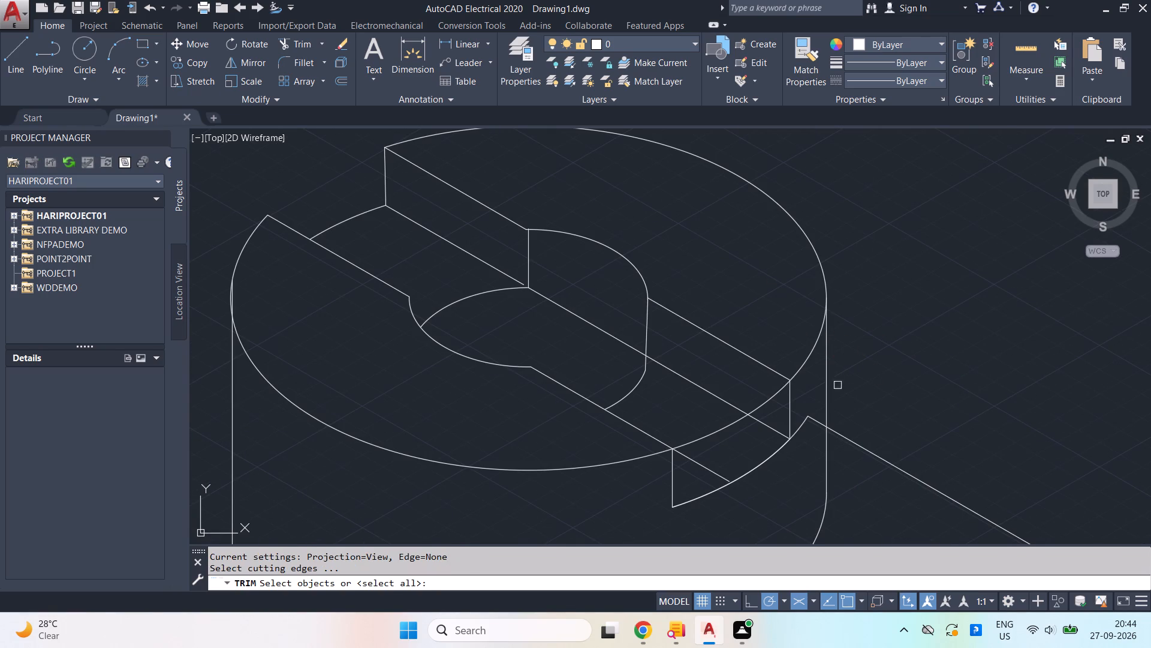
key("Return")
left_click(811, 400)
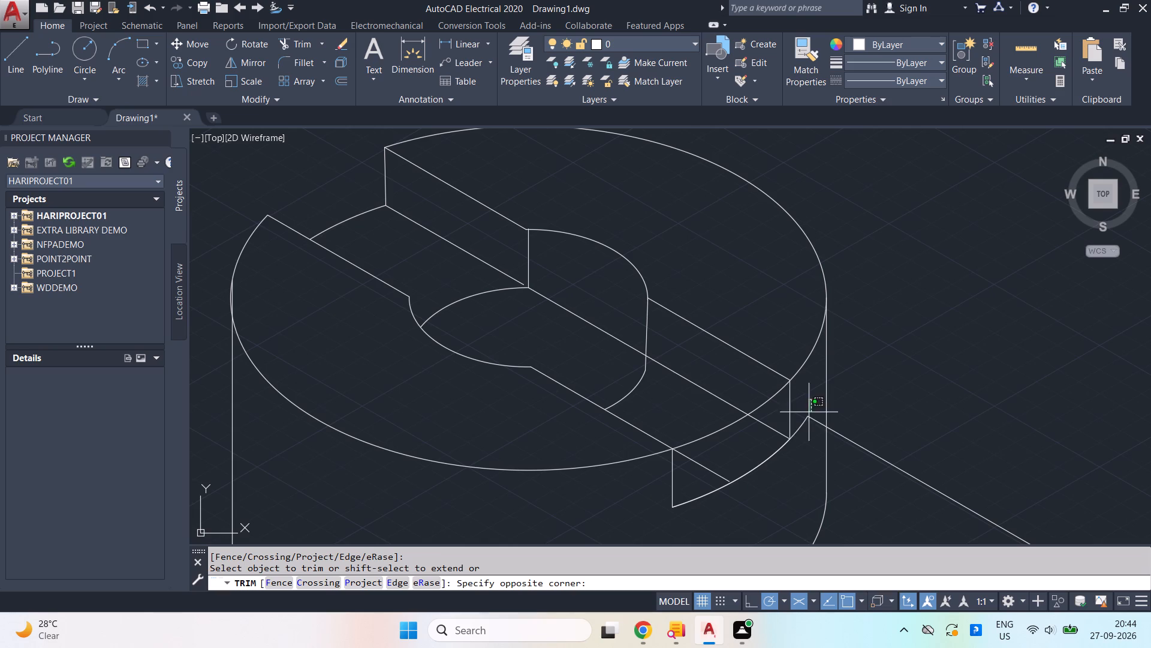
left_click(807, 431)
left_click(812, 428)
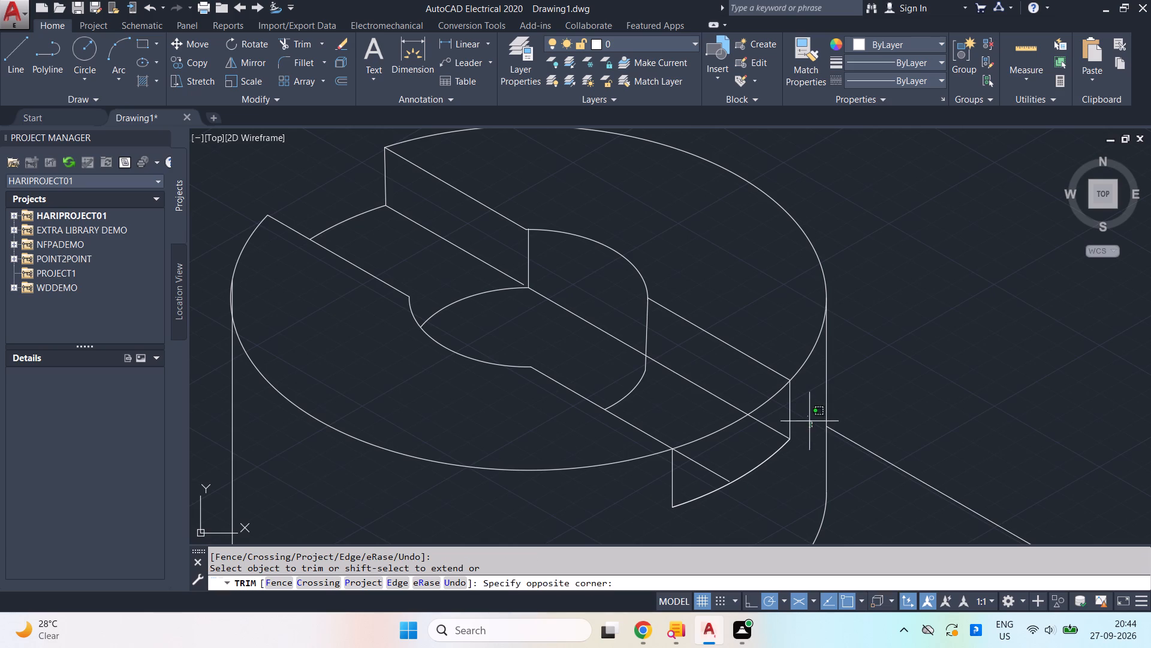
left_click(806, 412)
key("Escape")
key("Escape")
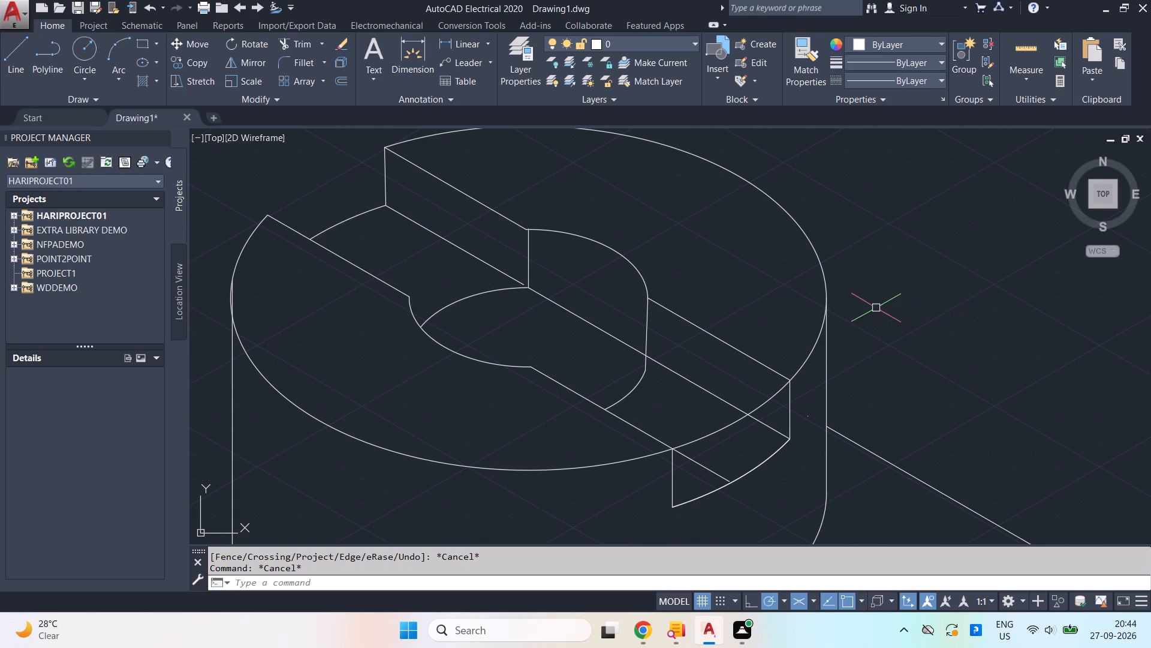
Trim the floor line's end below the slot's front edge and the top isocircle across the slot's front opening.
type("tr")
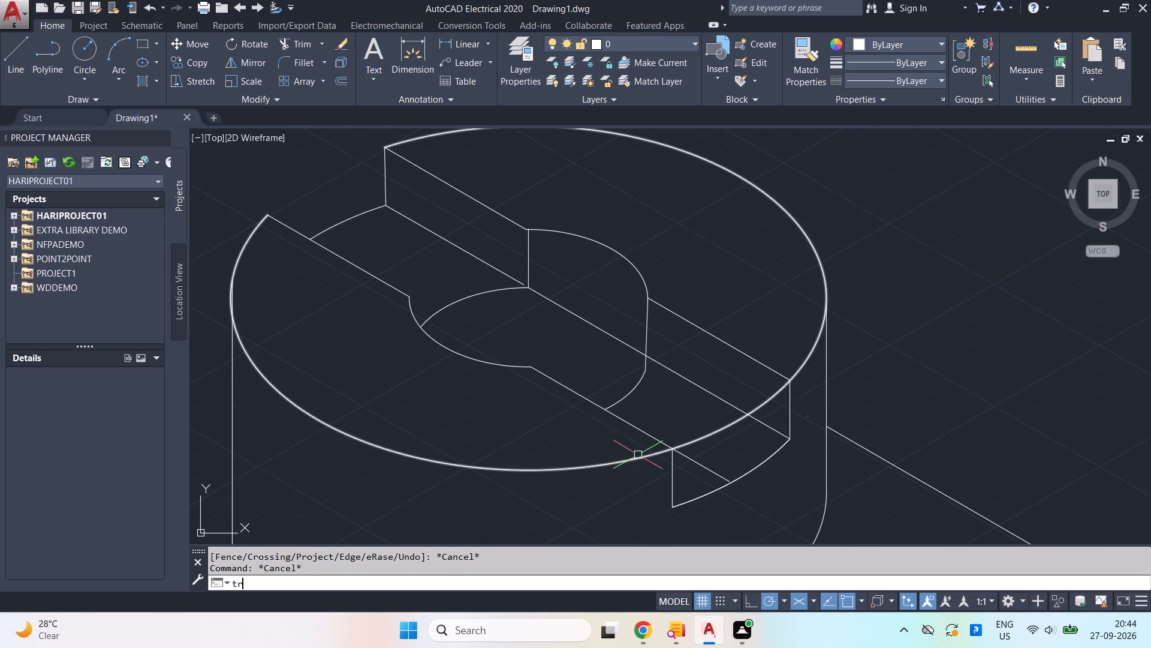
key("Return")
key("Return")
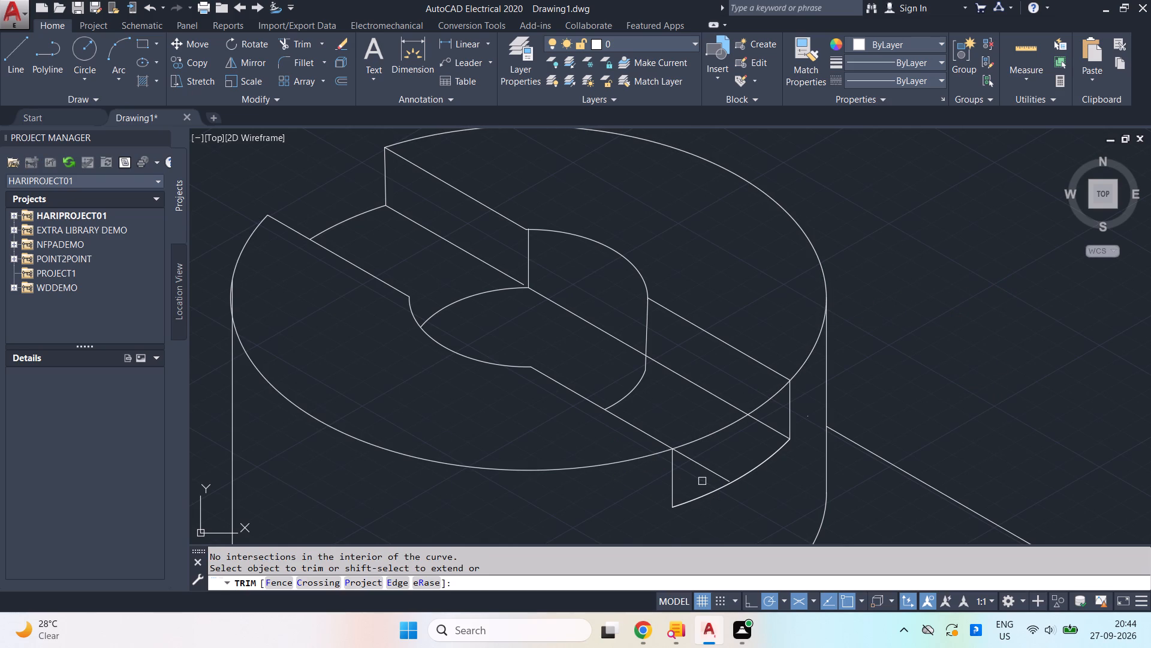
left_click(701, 467)
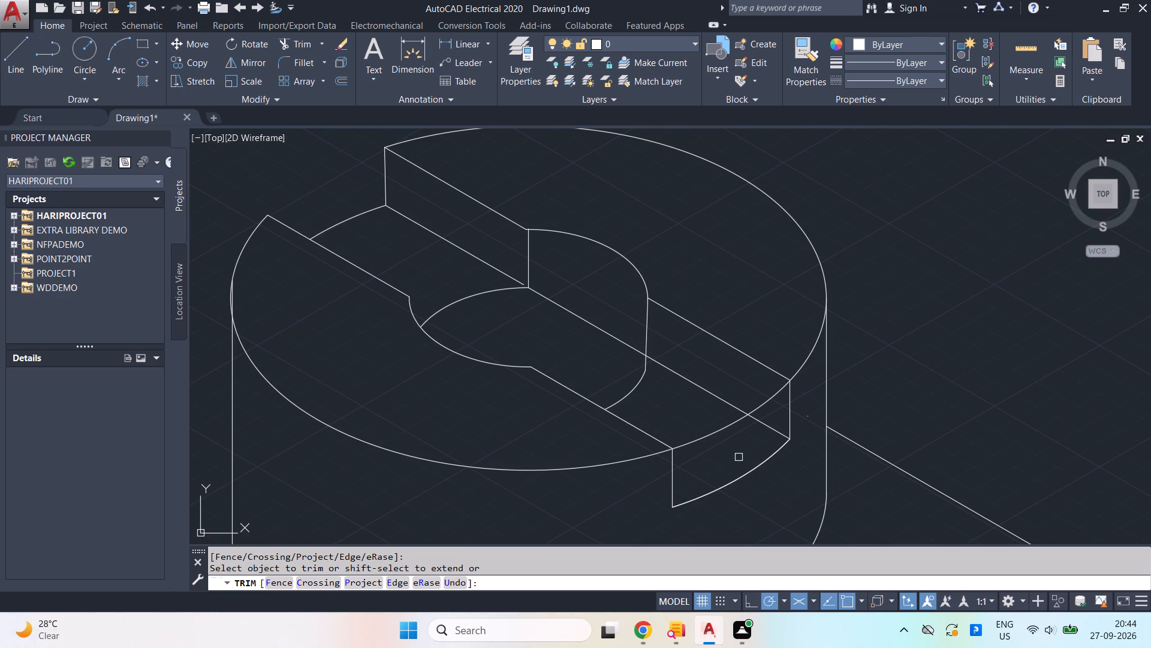
left_click(727, 424)
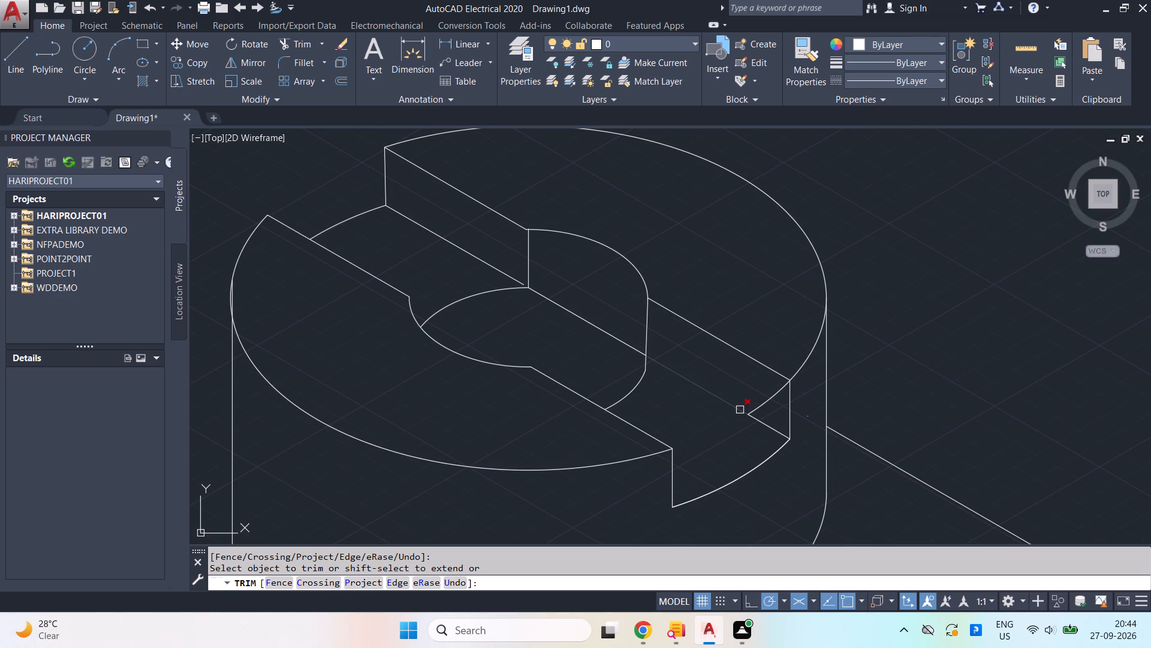
left_click(762, 410)
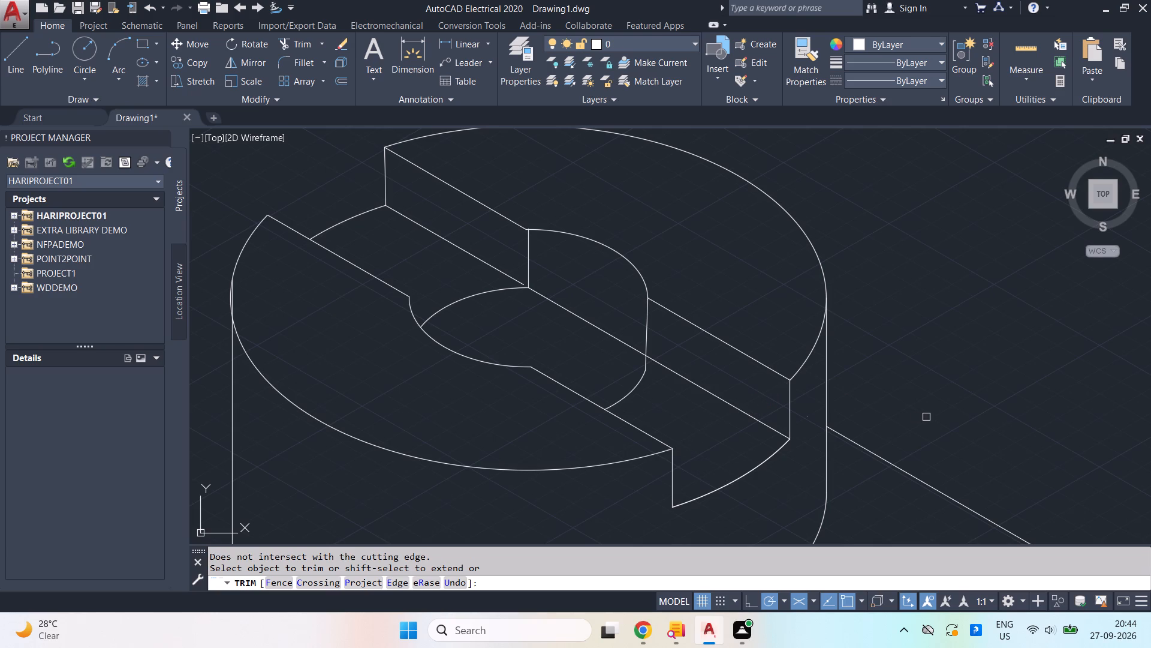
key("Escape")
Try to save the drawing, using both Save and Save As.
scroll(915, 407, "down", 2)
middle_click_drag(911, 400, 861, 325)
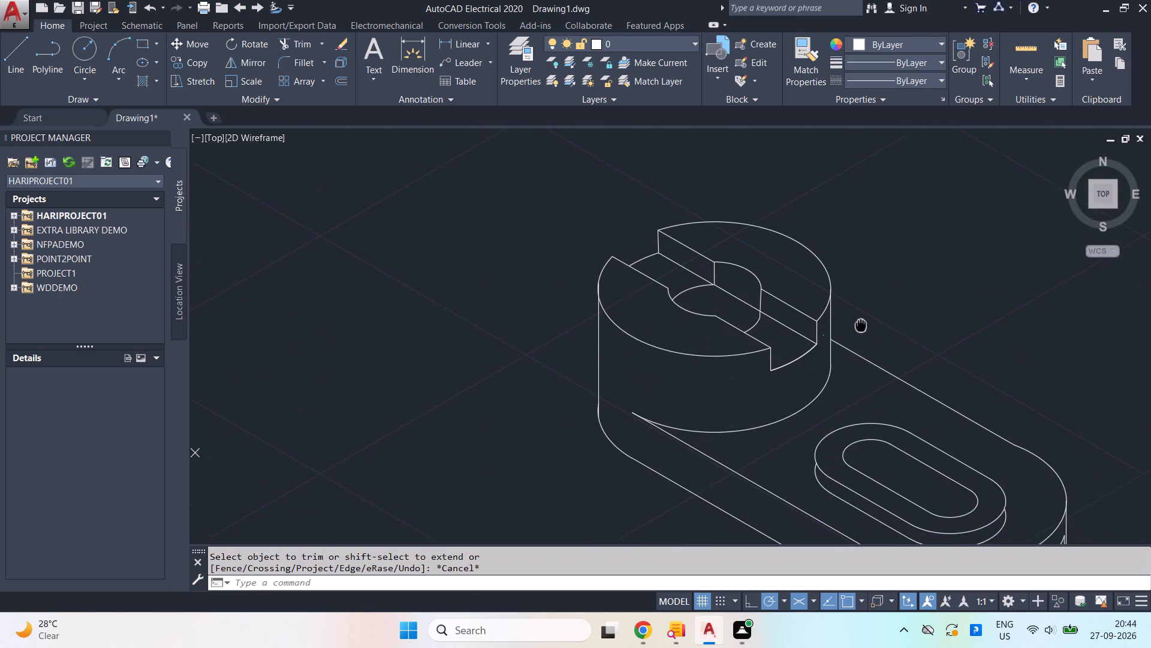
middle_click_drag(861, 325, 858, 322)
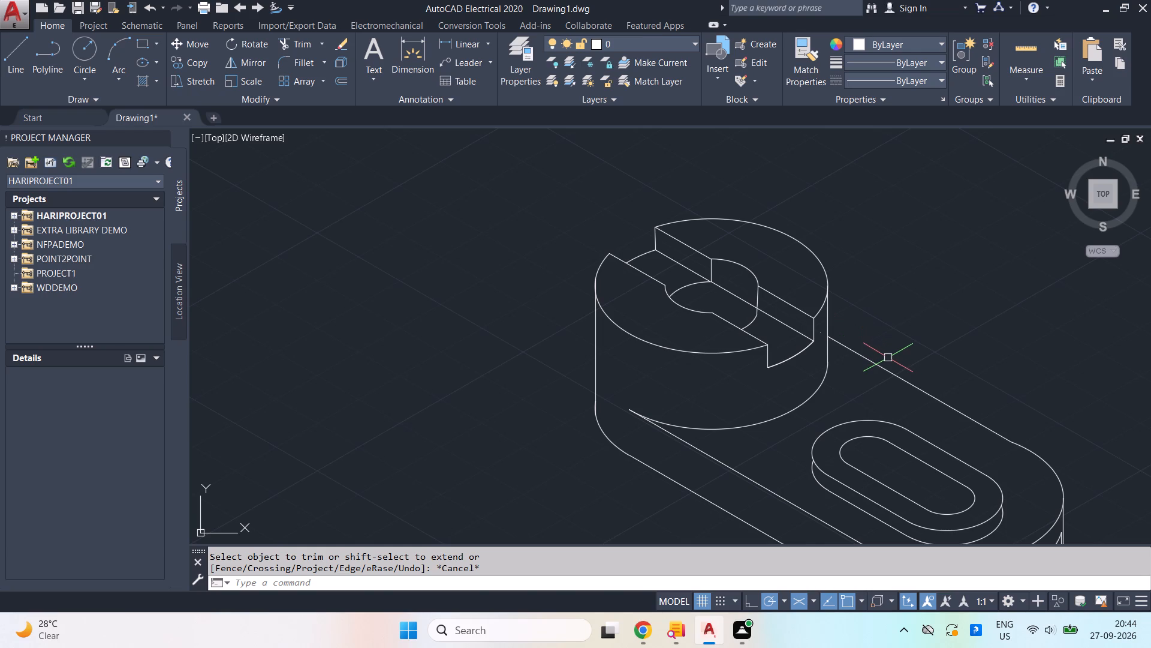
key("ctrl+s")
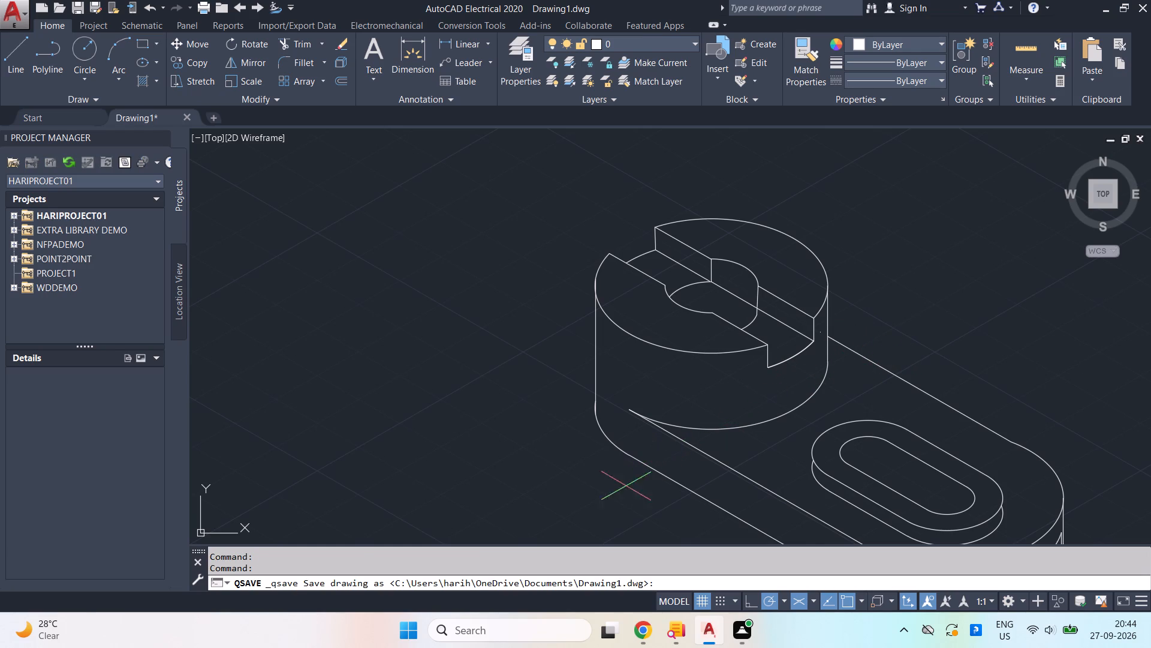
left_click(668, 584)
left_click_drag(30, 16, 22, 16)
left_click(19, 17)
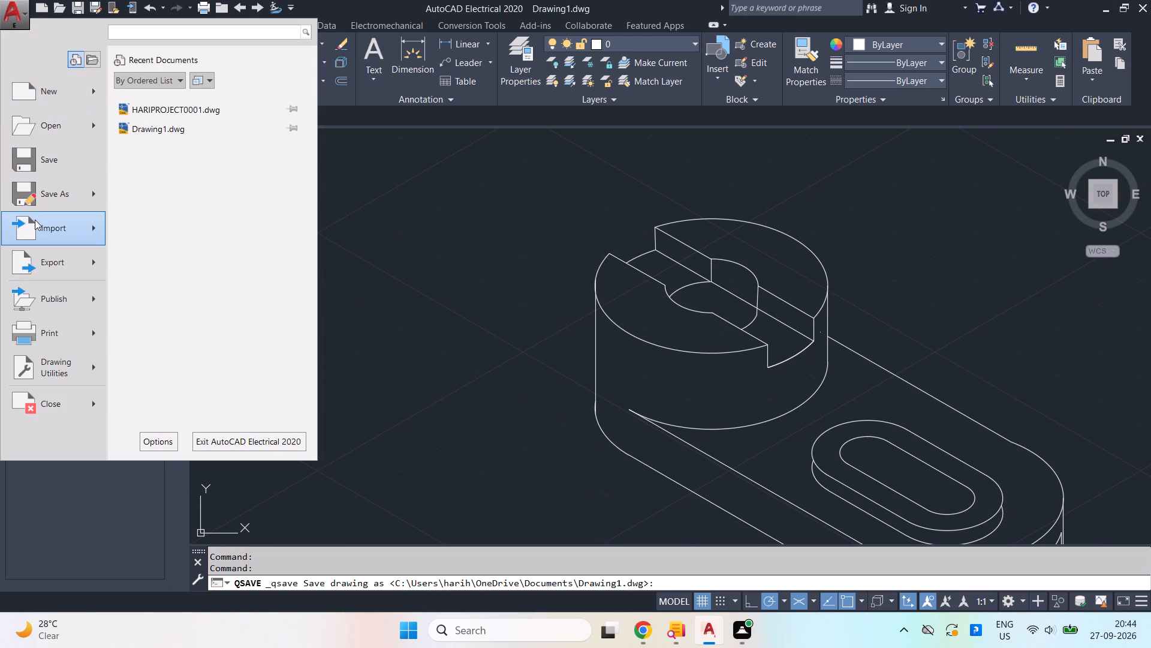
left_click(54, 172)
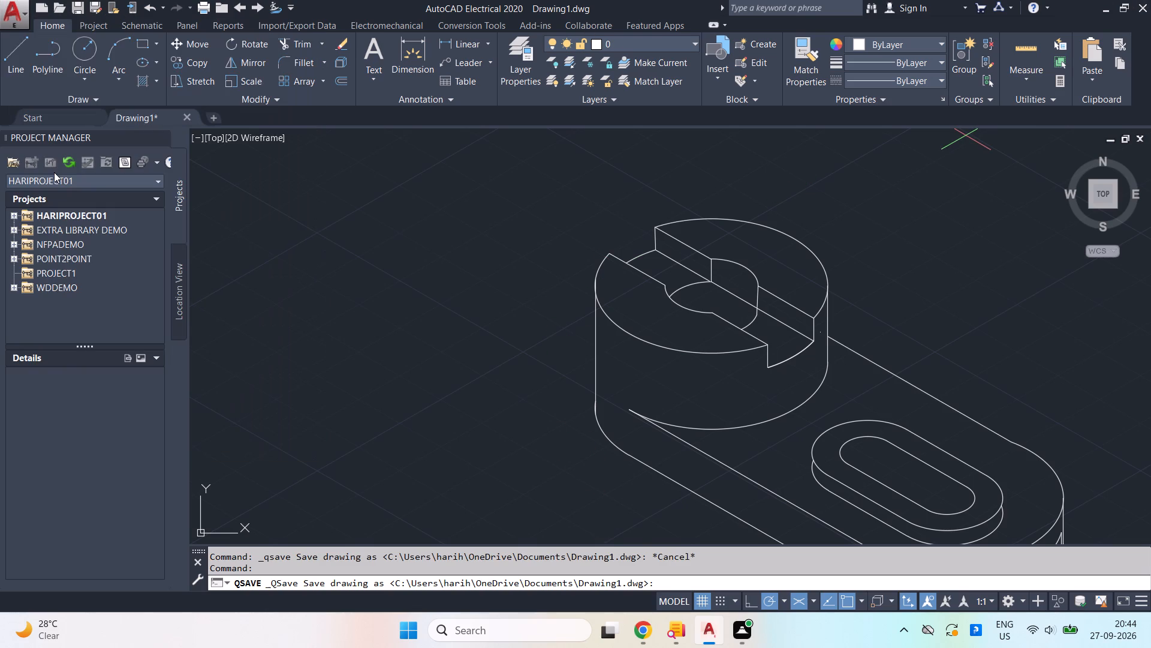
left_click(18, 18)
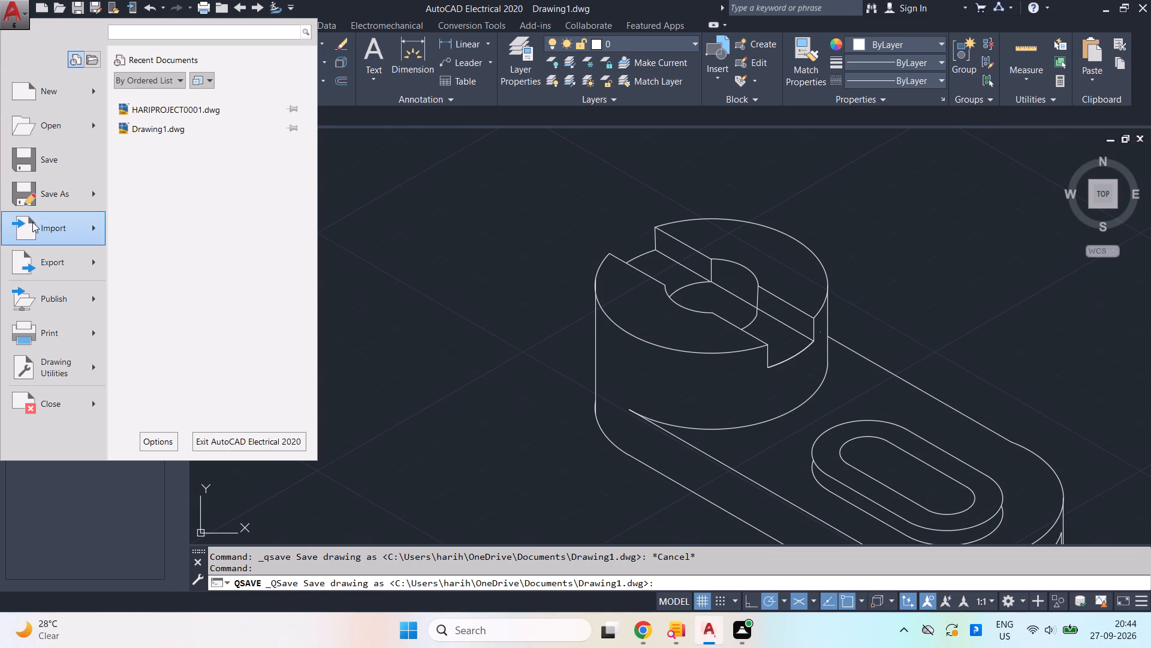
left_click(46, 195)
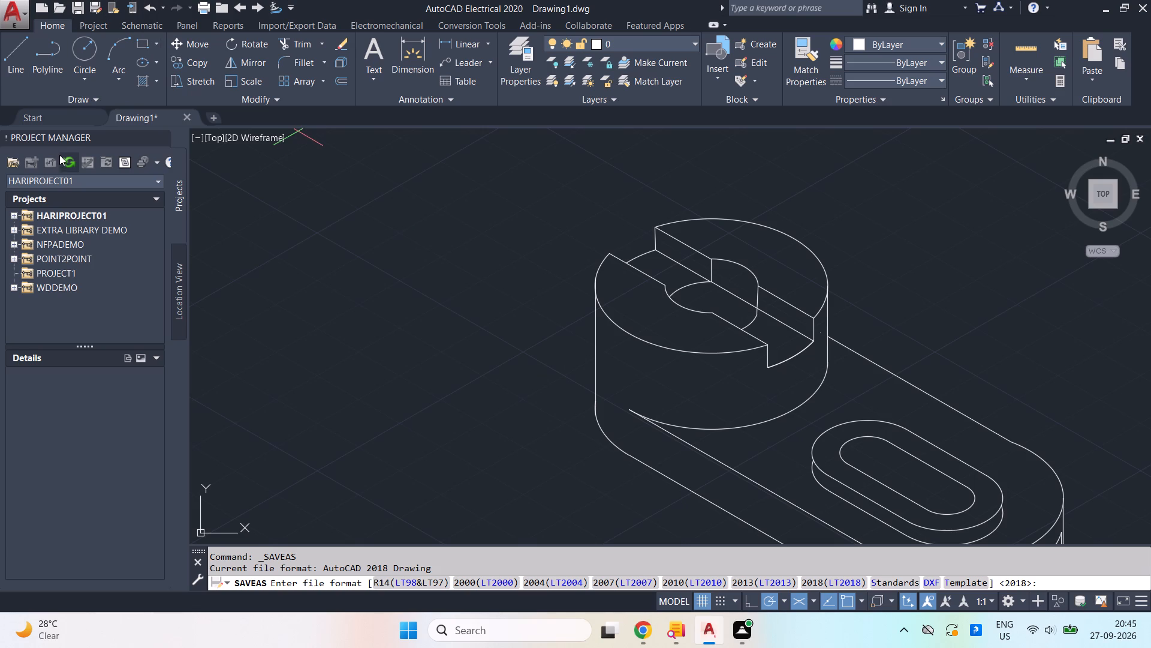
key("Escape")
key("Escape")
Save the drawing under the file name Slotted pivot mounting base.
key("ctrl+s")
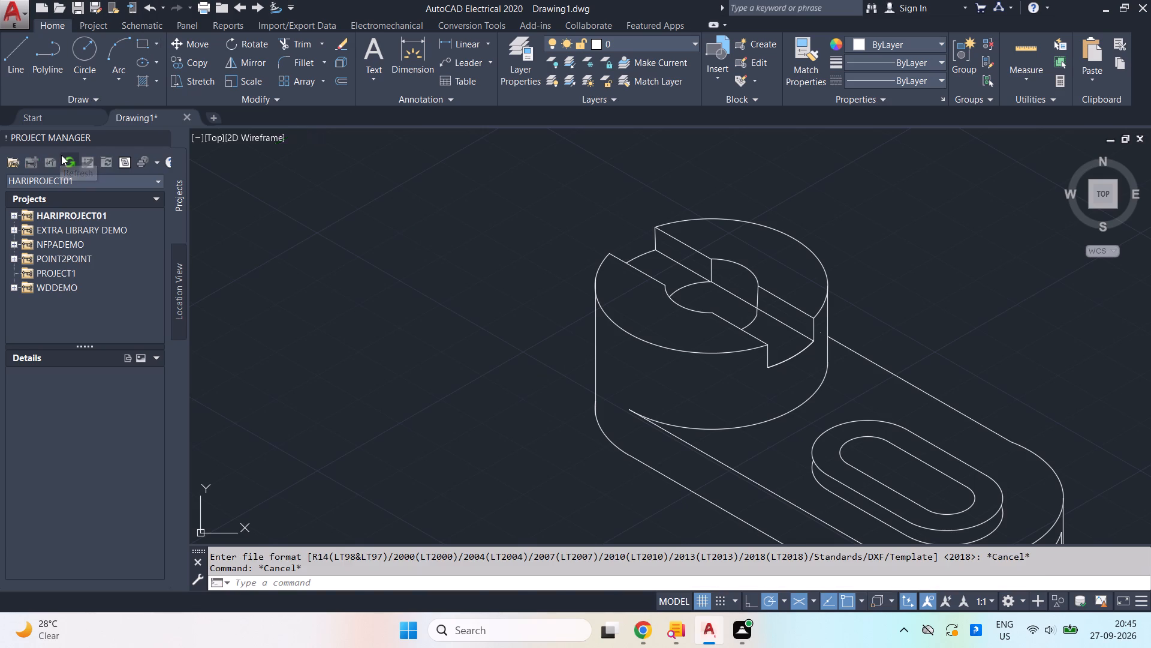
left_click(685, 587)
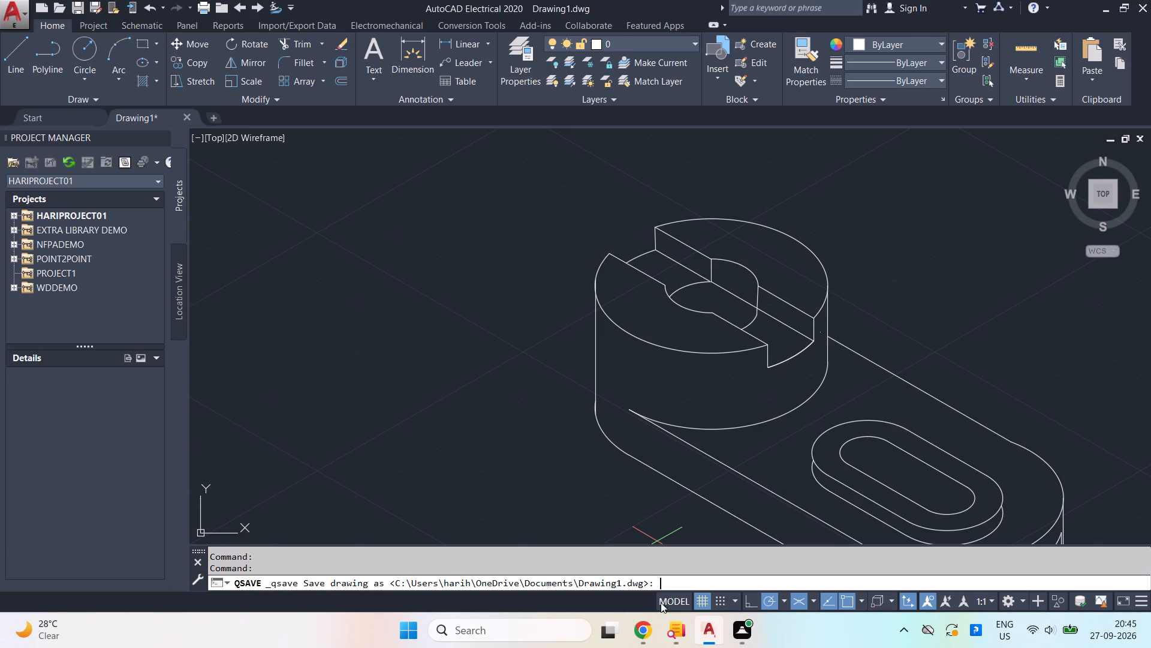
left_click(554, 580)
key("shift+s")
type("lotted")
key("space")
type("pivot")
key("space")
type("mounting base")
key("Return")
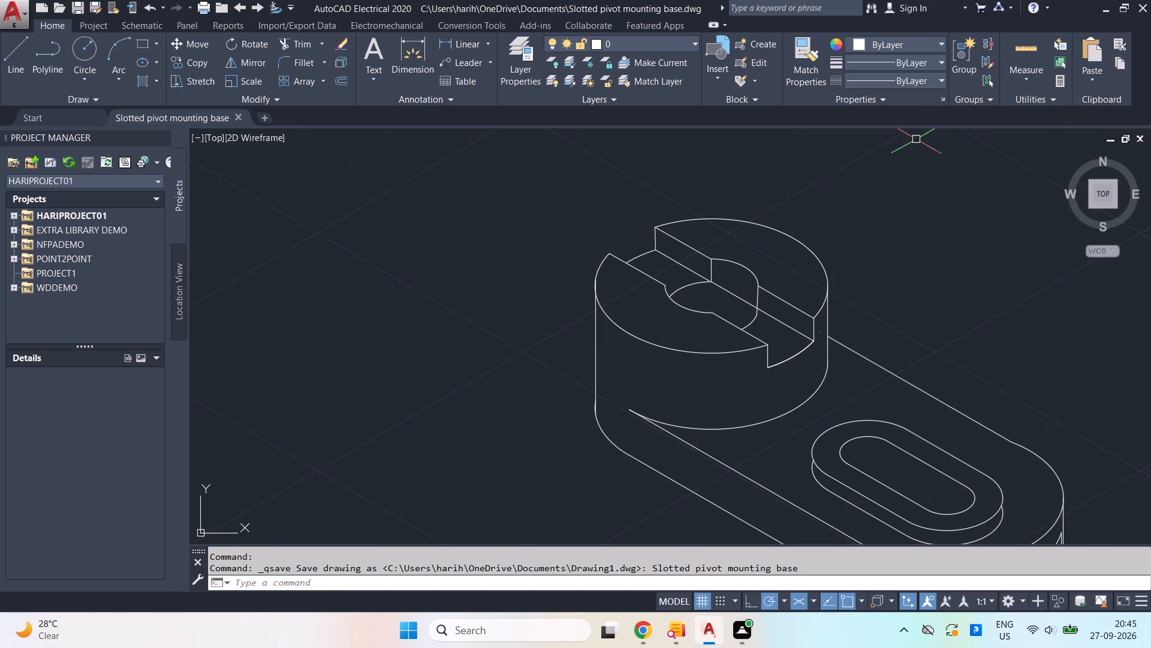
Turn off command log file recording with LOGFILEOFF.
key("l")
key("o")
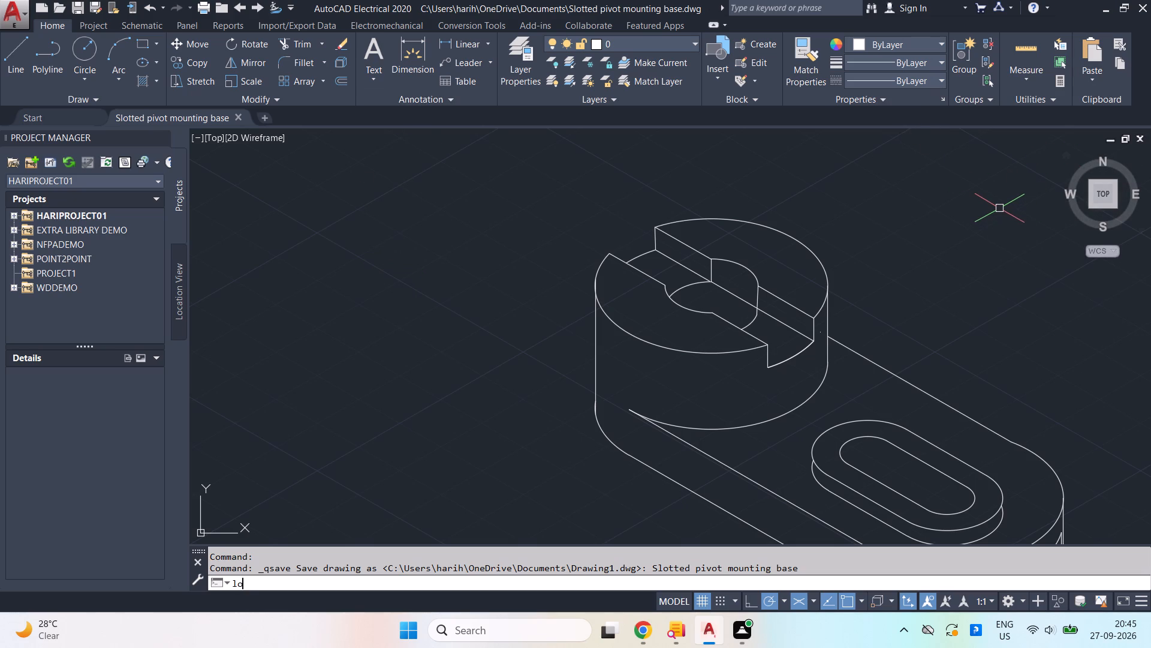
key("g")
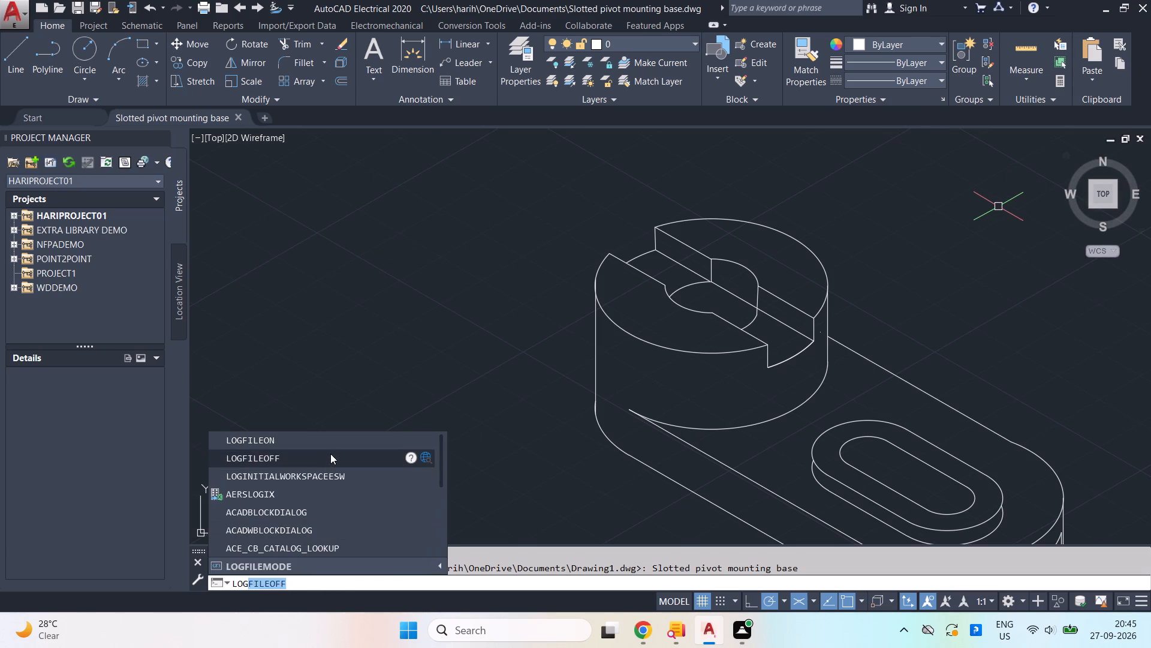
left_click(330, 454)
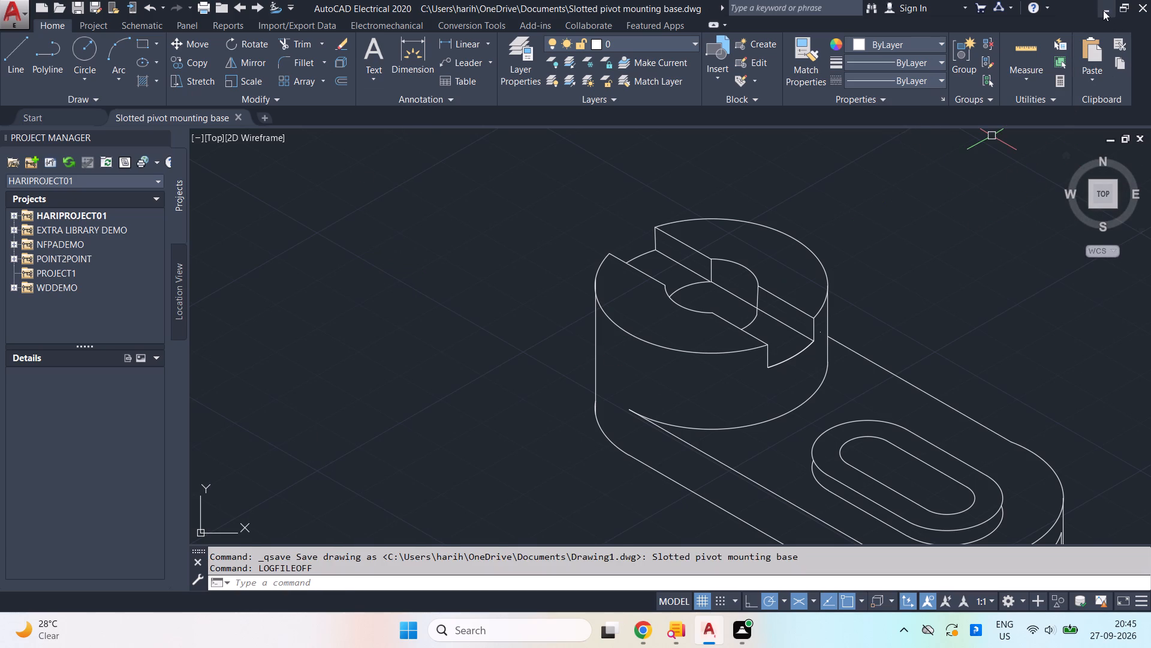